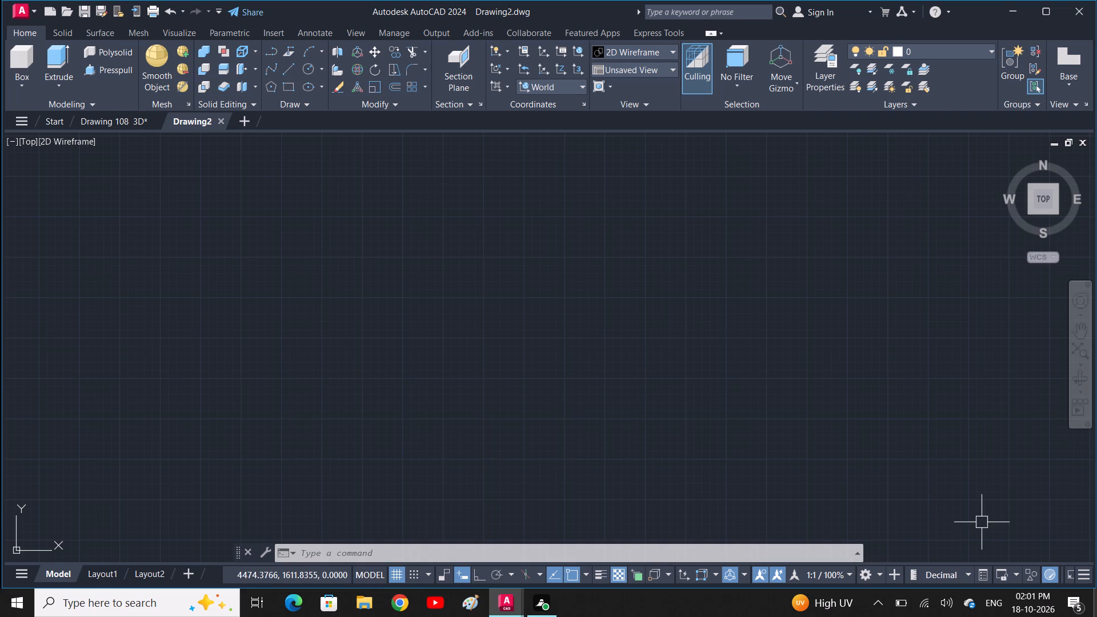
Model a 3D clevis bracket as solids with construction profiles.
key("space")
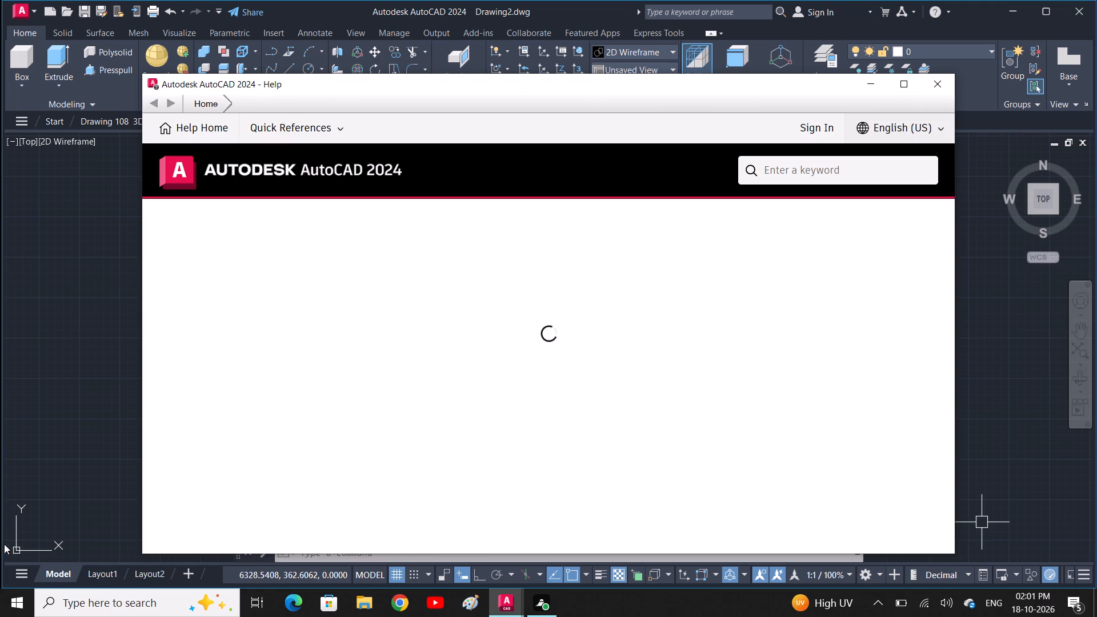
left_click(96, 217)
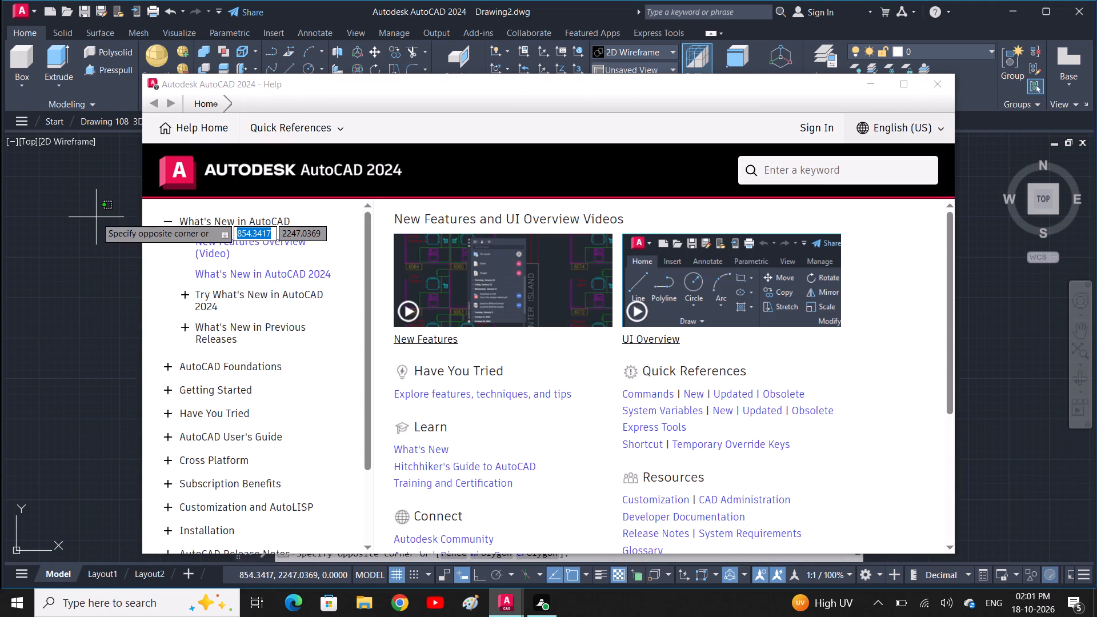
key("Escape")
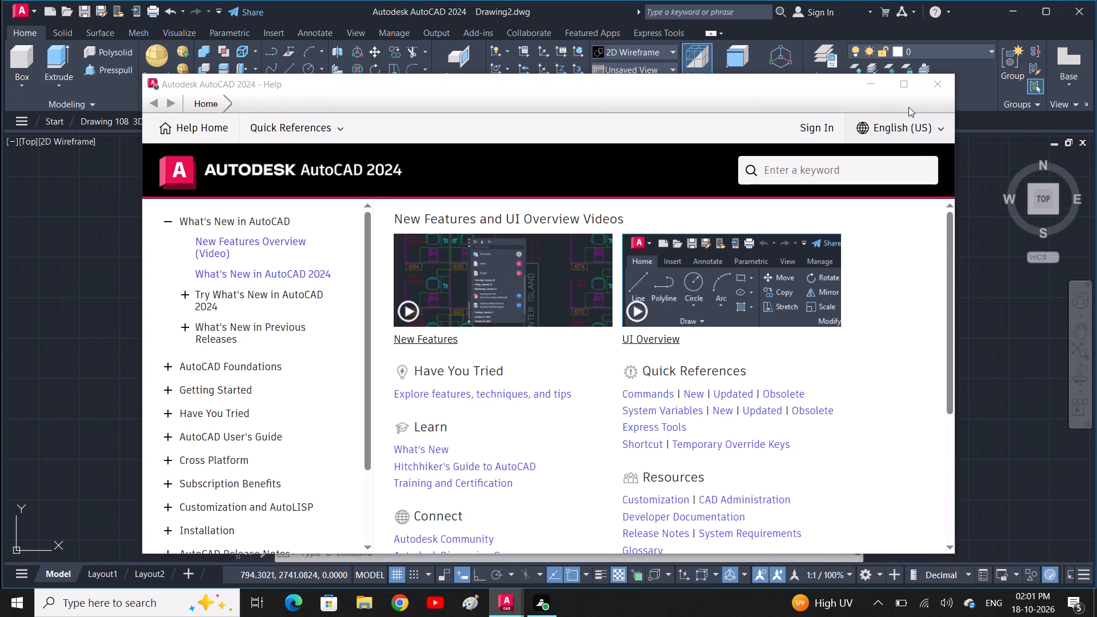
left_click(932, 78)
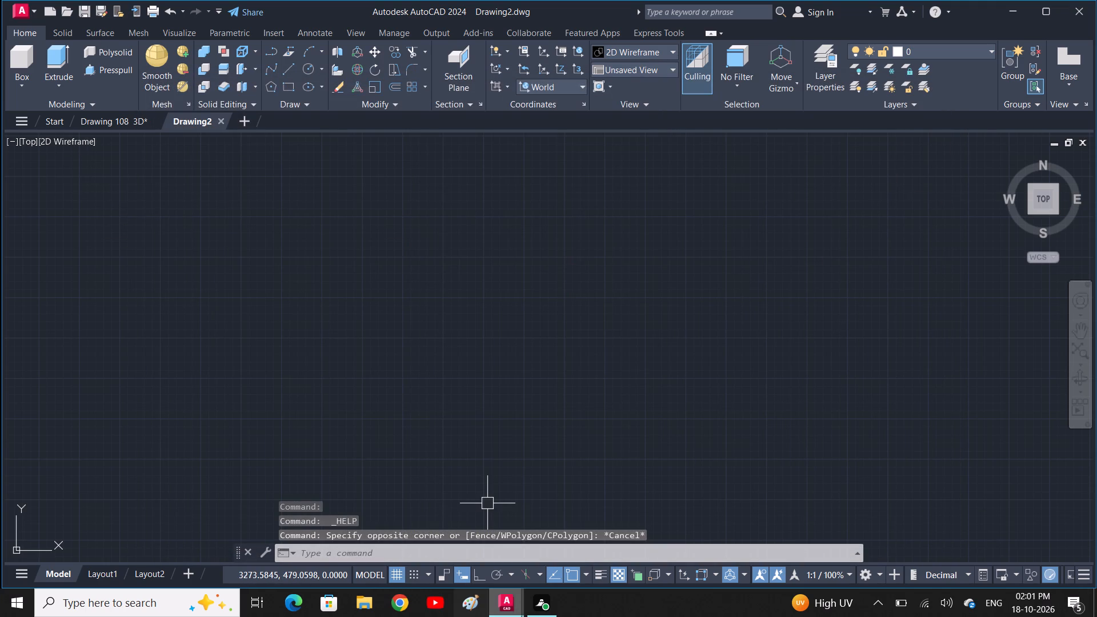
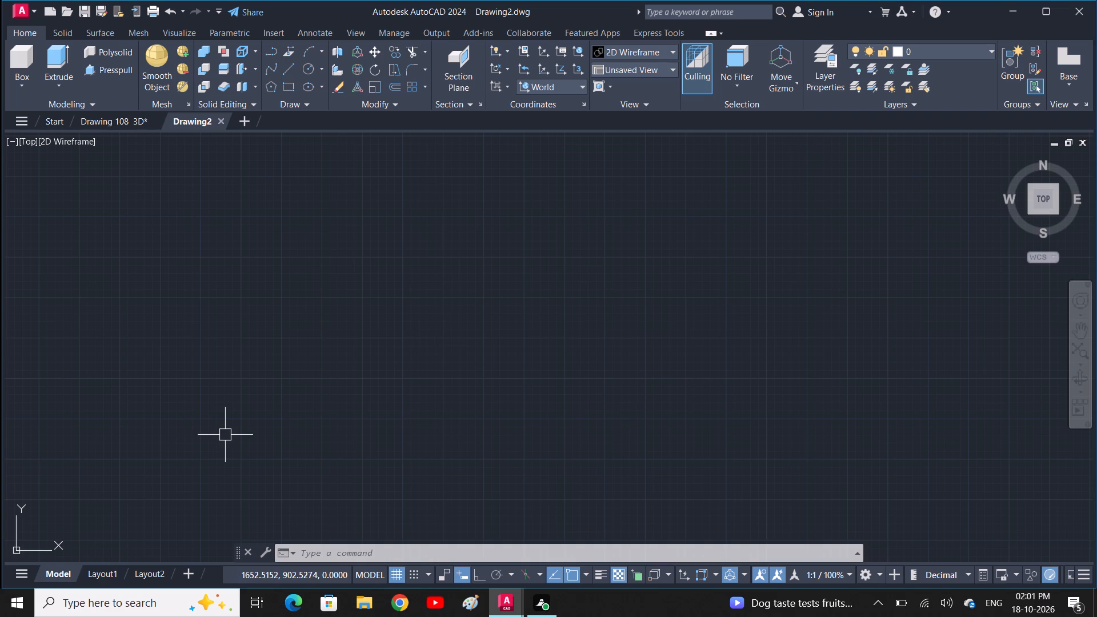
Set the viewport to the Front view.
left_click(31, 140)
left_click(145, 219)
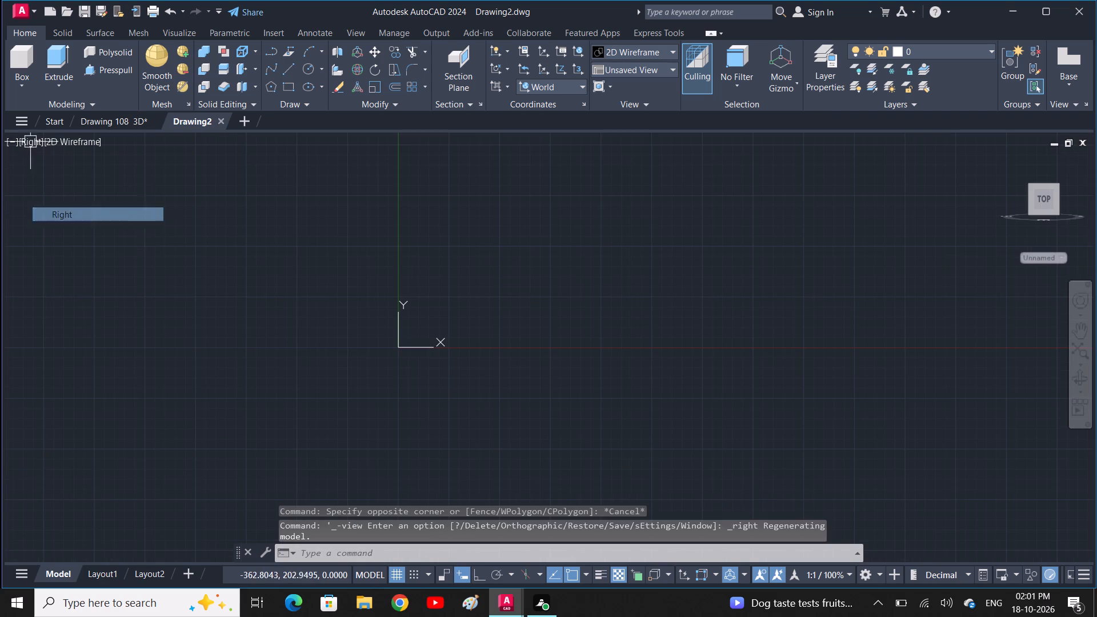
left_click(33, 137)
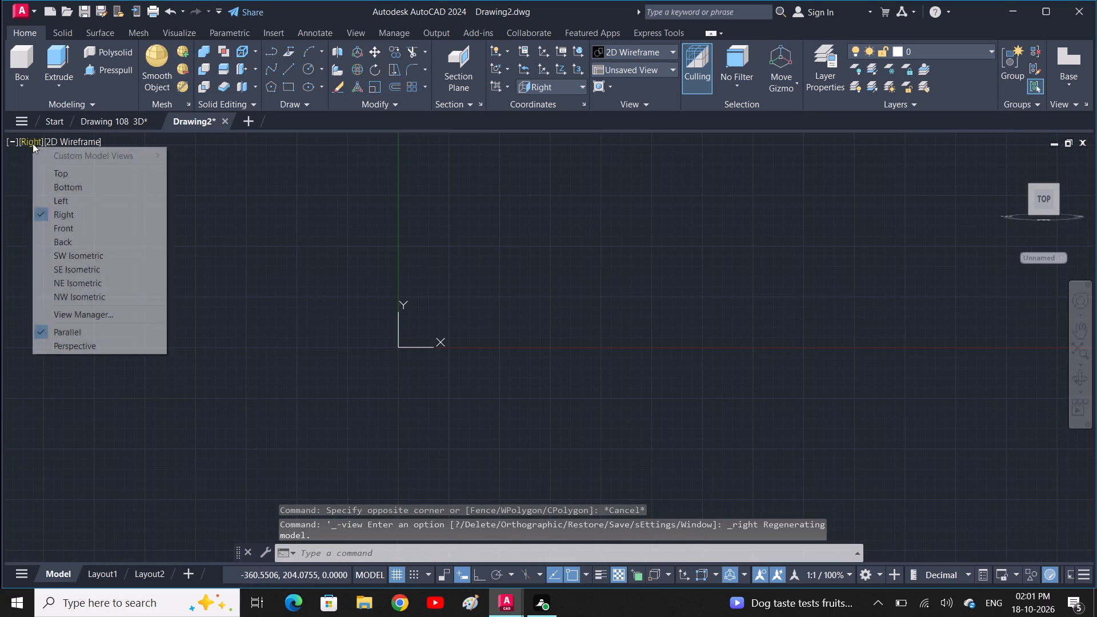
left_click(78, 222)
Draw a circle of radius 7 in an empty part of the Front view.
scroll(349, 360, "down", 2)
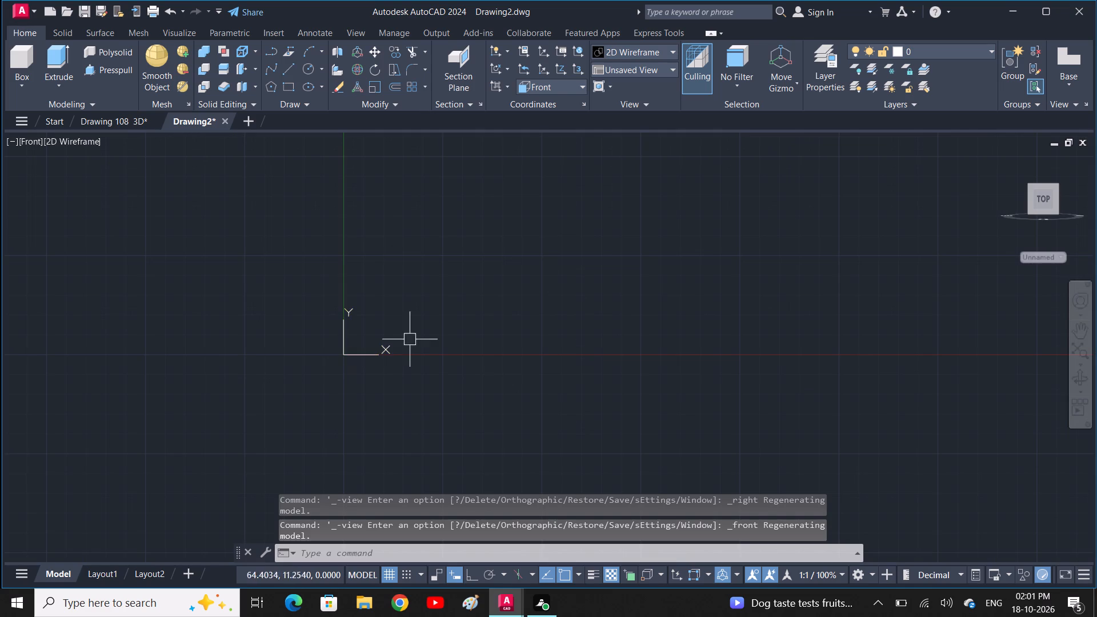
middle_click_drag(555, 294, 309, 407)
middle_click_drag(446, 334, 369, 391)
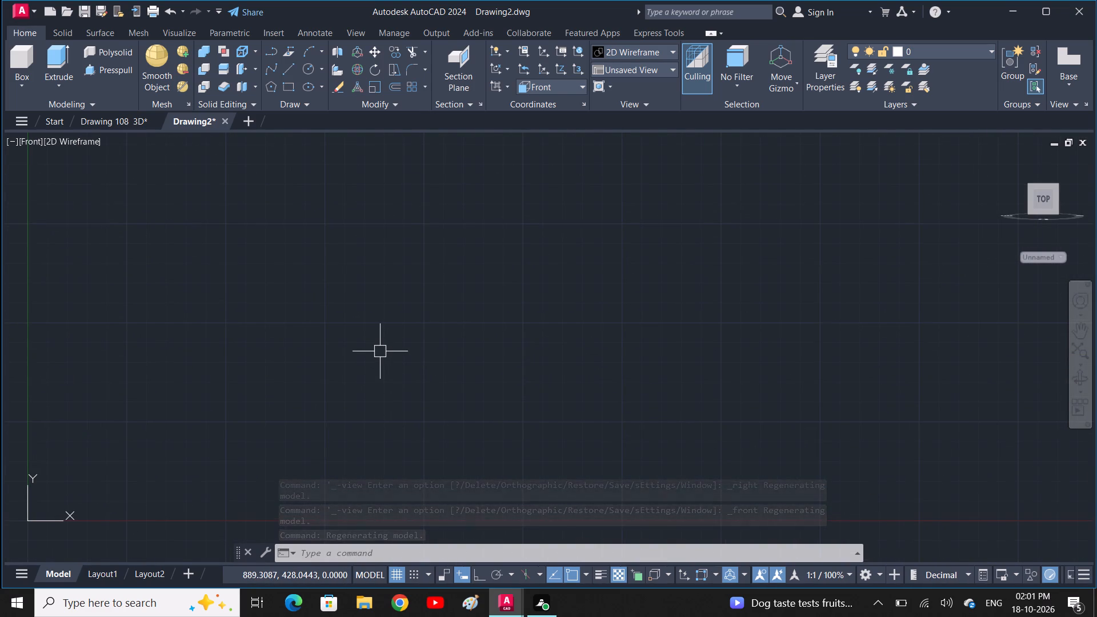
type("C")
key("space")
left_click(457, 335)
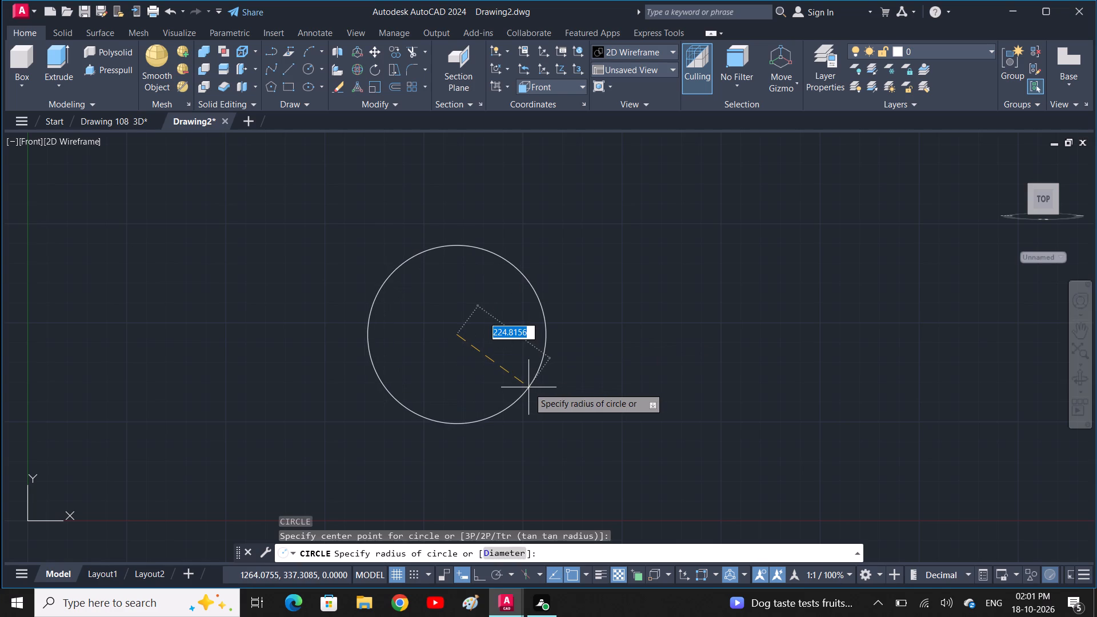
type("7")
key("space")
Draw a concentric circle of radius 14 around the radius 7 circle.
key("space")
scroll(473, 348, "up", 4)
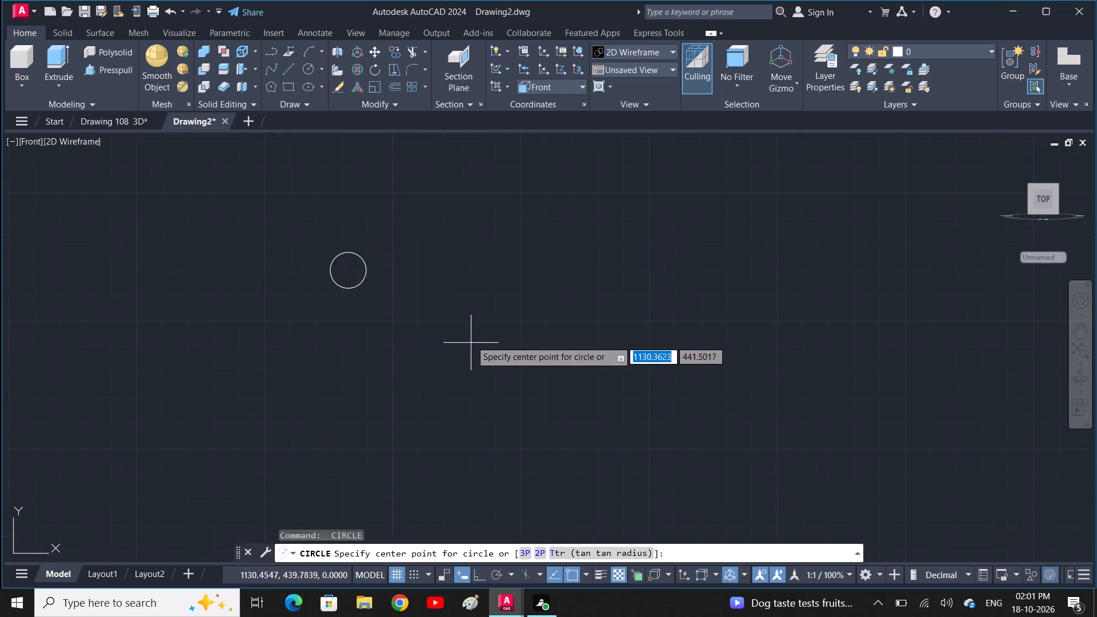
middle_click_drag(462, 332, 595, 470)
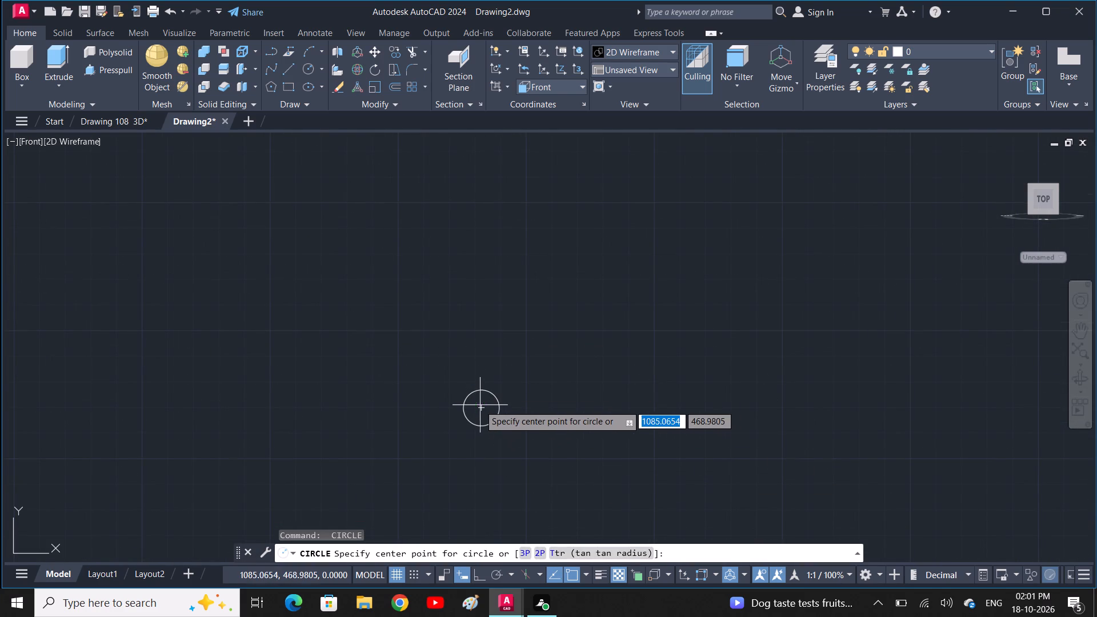
left_click(479, 404)
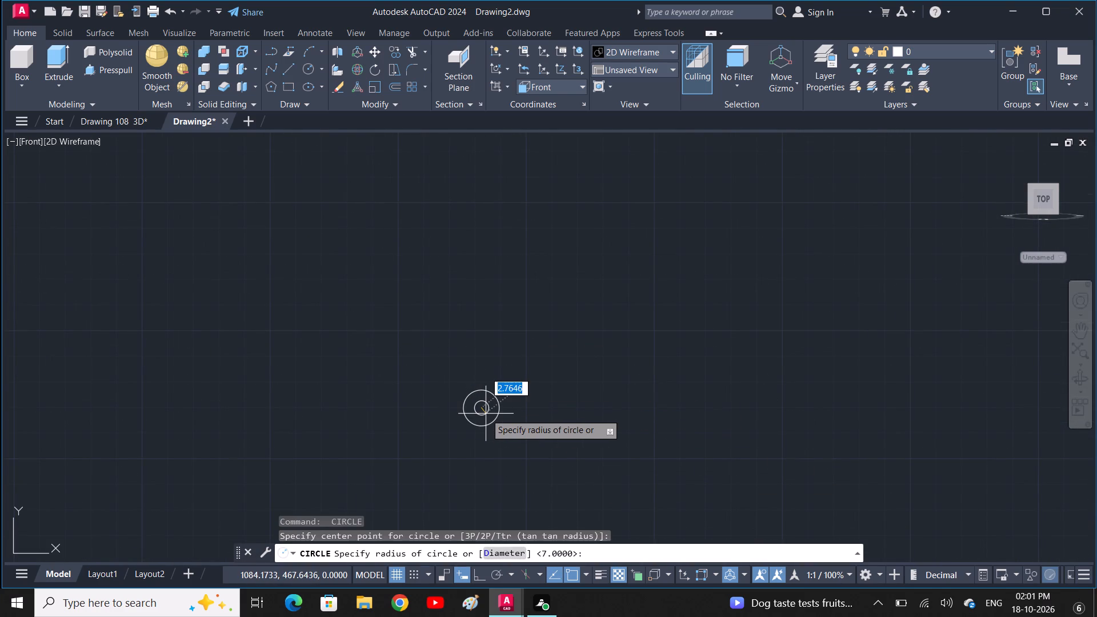
type("14")
key("space")
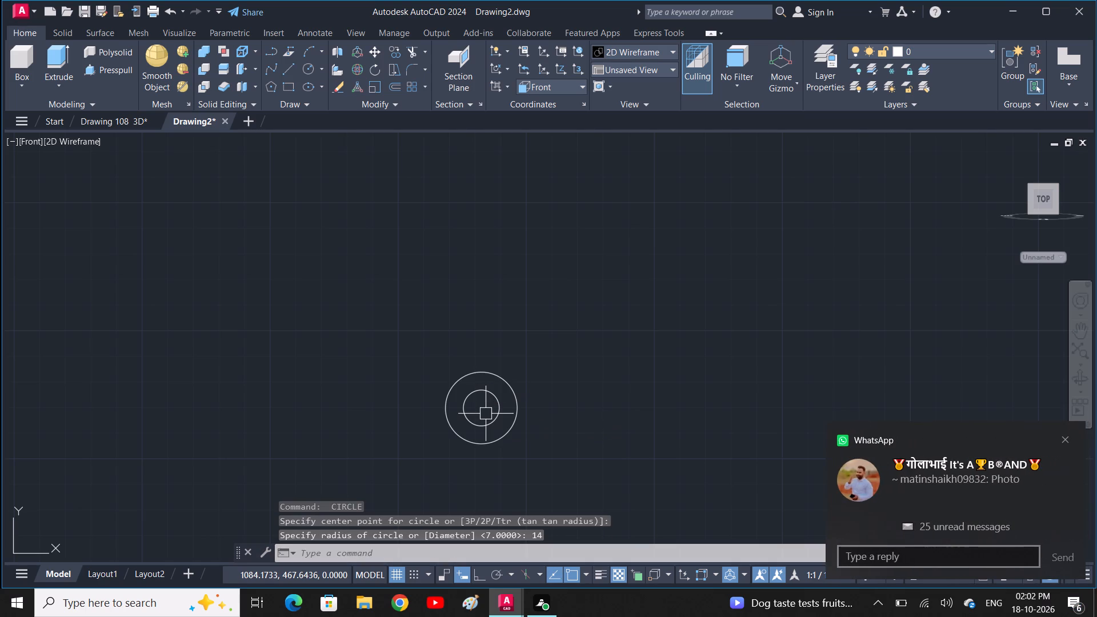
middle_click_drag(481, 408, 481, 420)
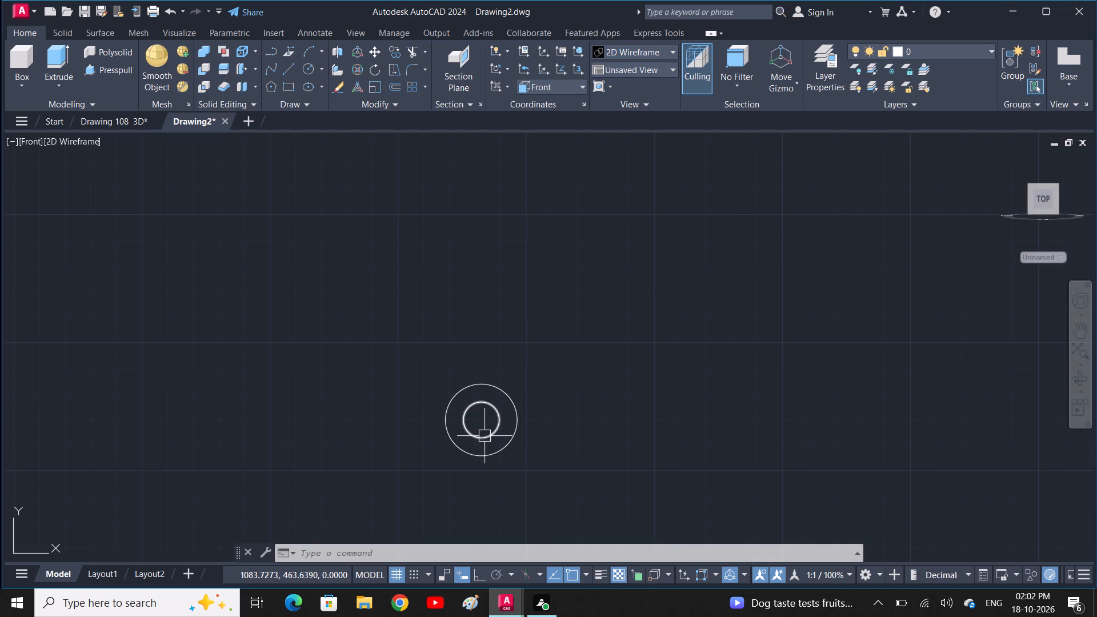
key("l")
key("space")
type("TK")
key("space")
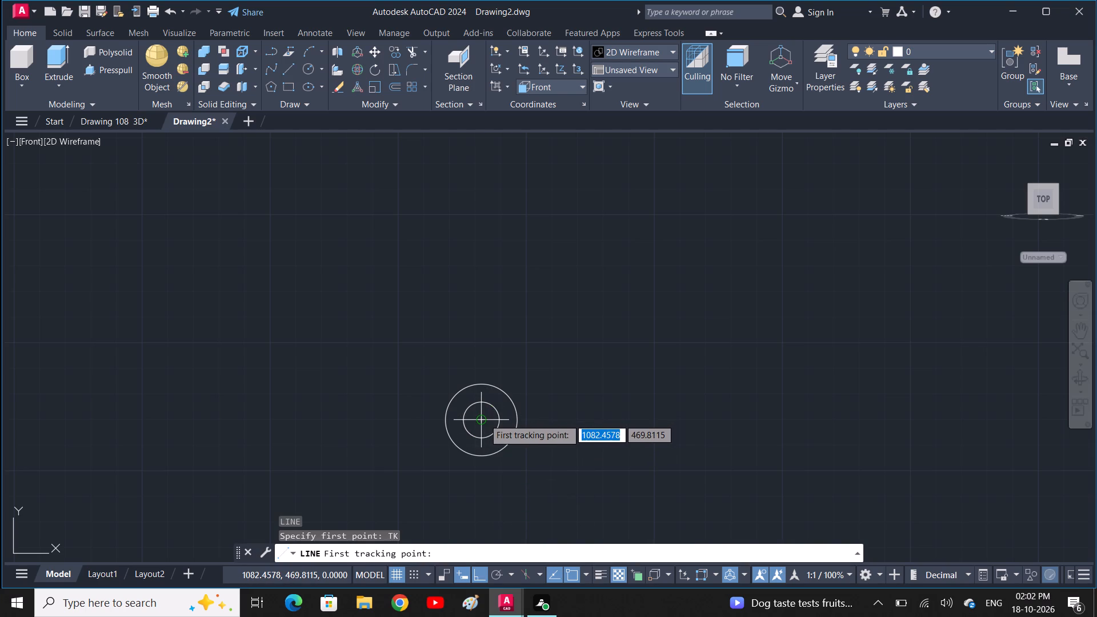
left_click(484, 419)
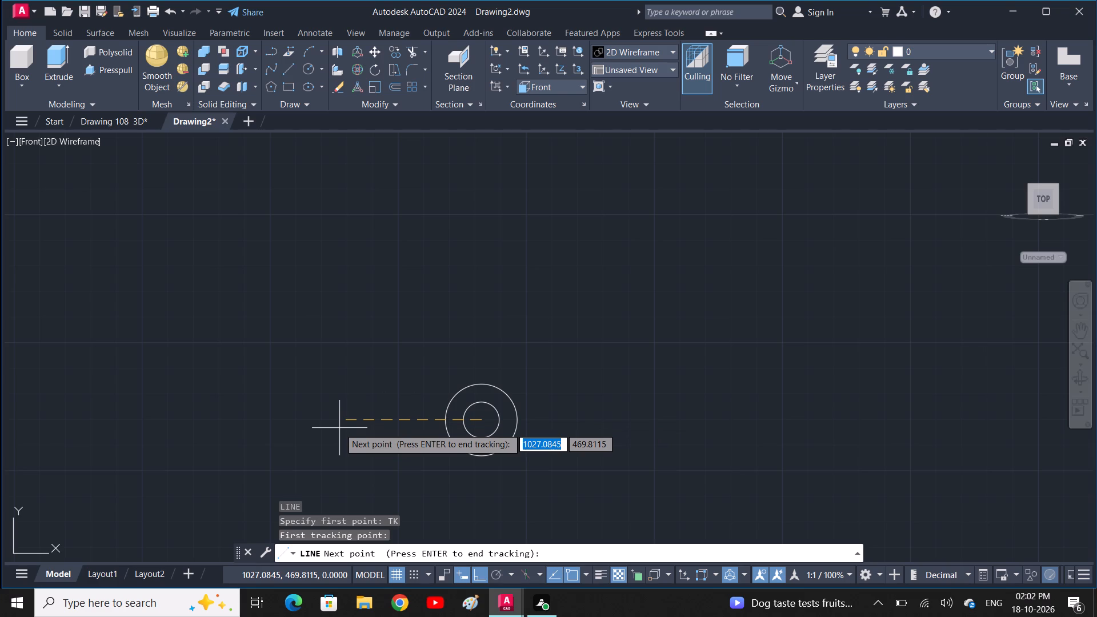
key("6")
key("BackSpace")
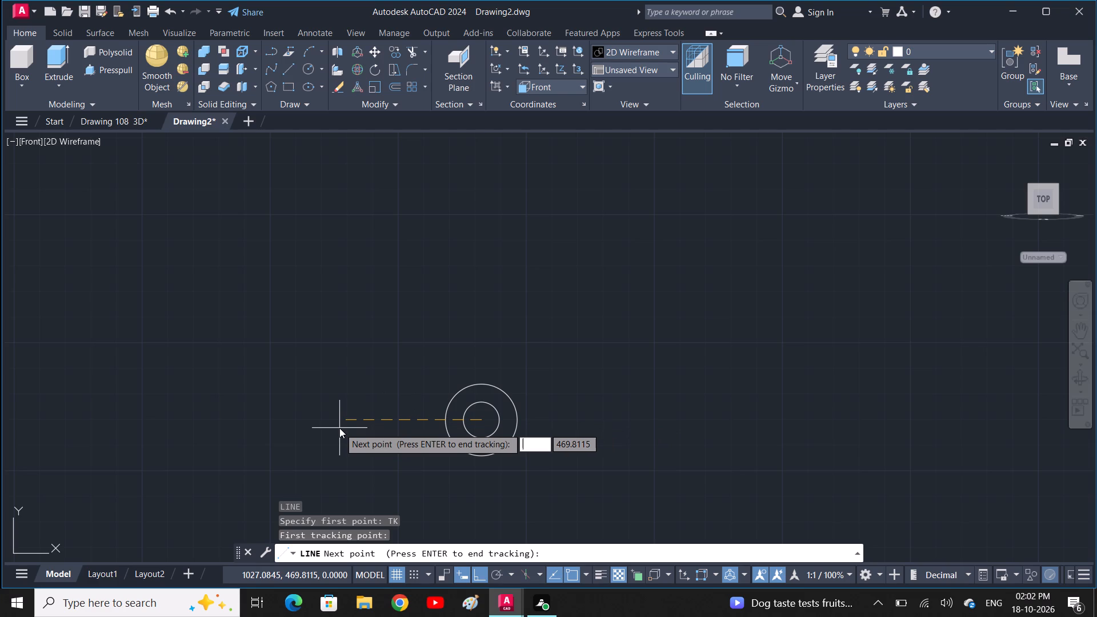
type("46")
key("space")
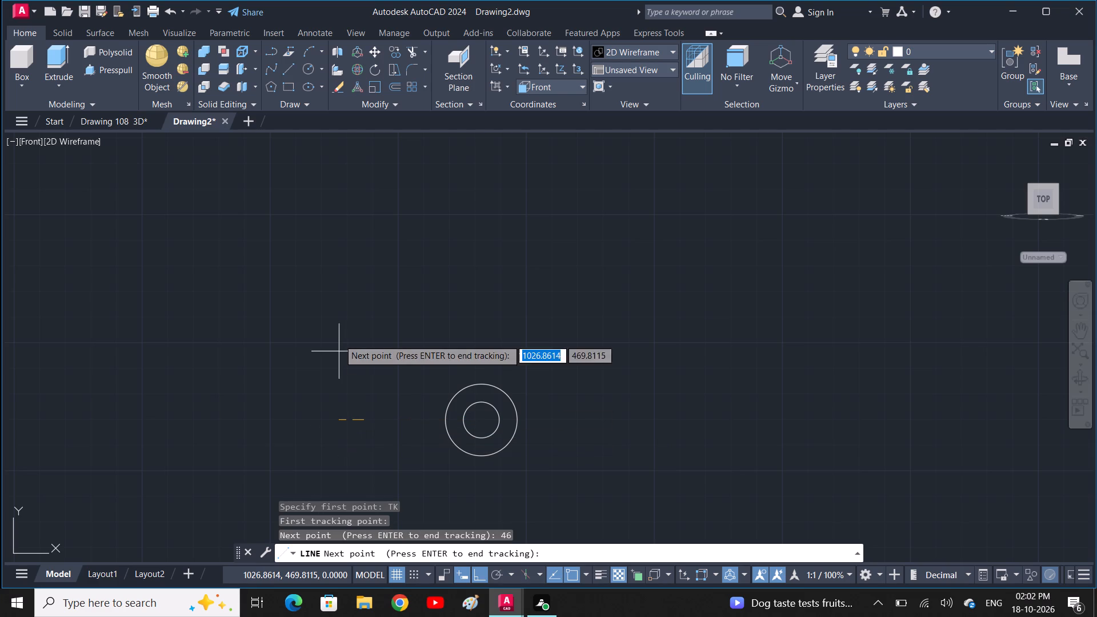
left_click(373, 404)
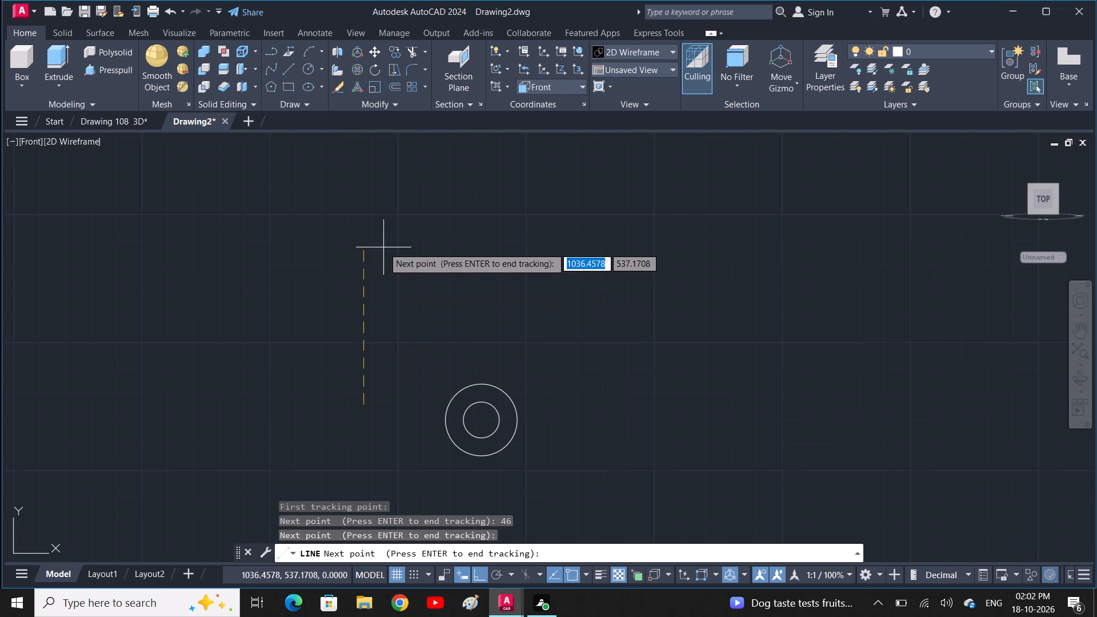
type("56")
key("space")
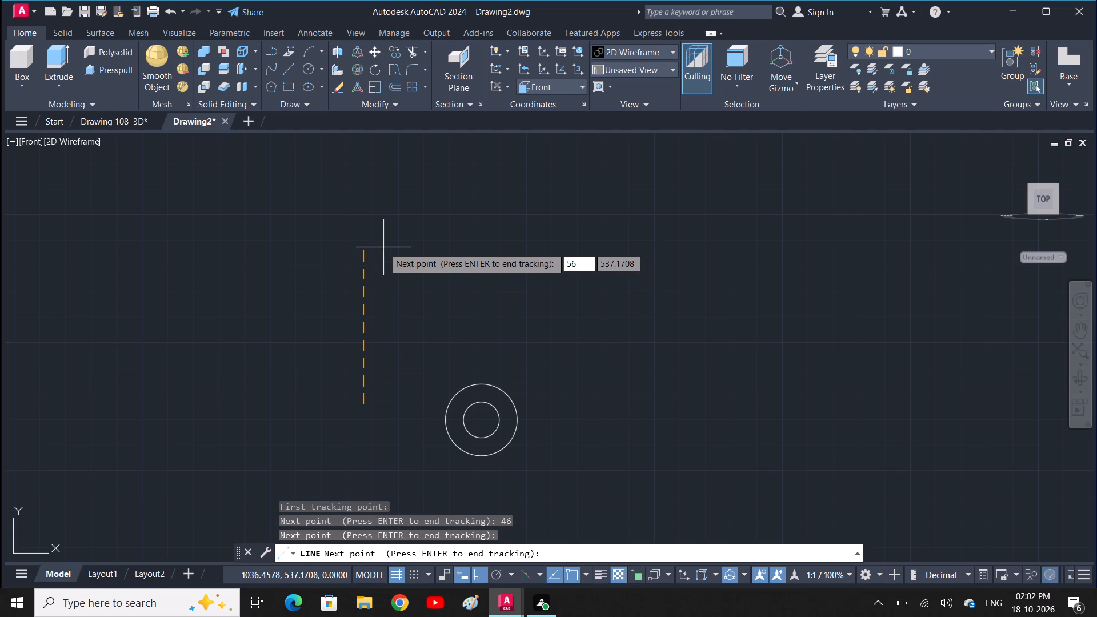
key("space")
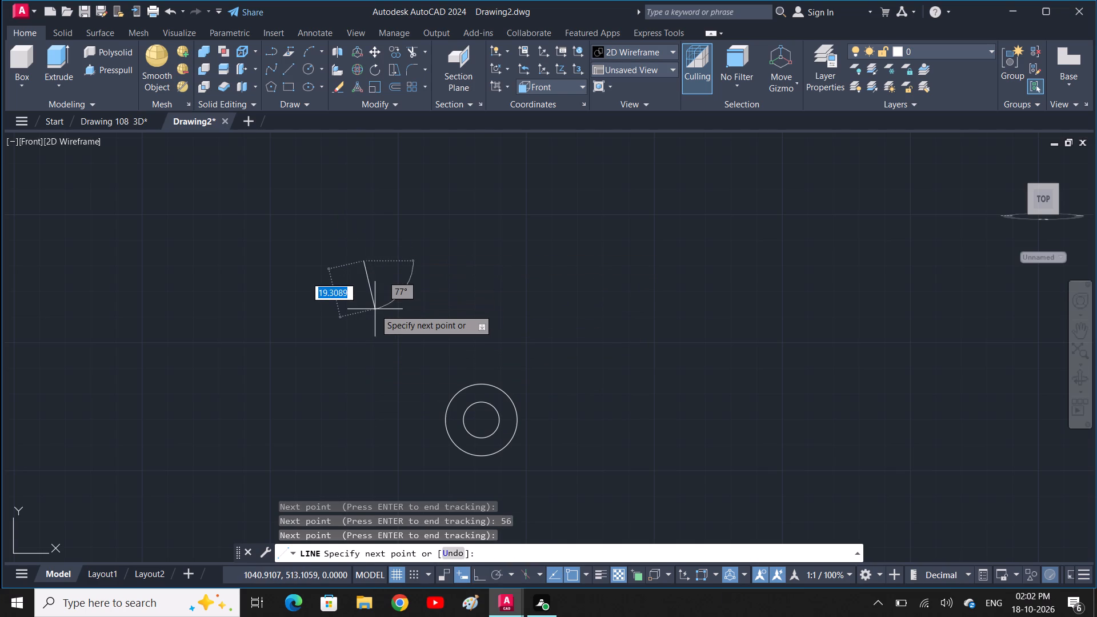
Turn on Ortho mode and leave the Line command without drawing a segment.
key("F8")
key("space")
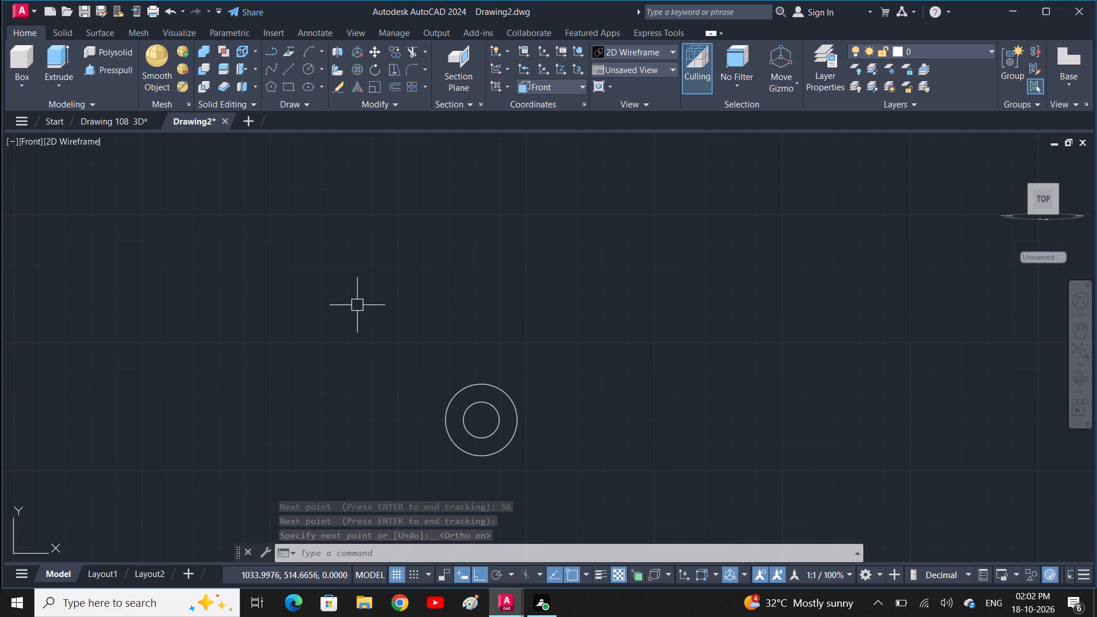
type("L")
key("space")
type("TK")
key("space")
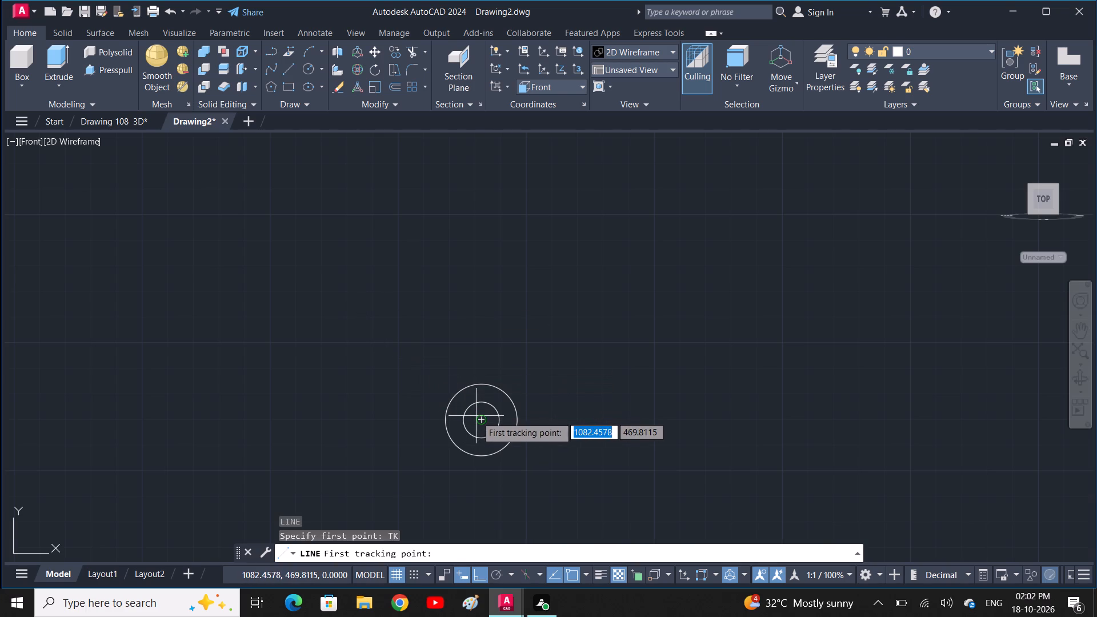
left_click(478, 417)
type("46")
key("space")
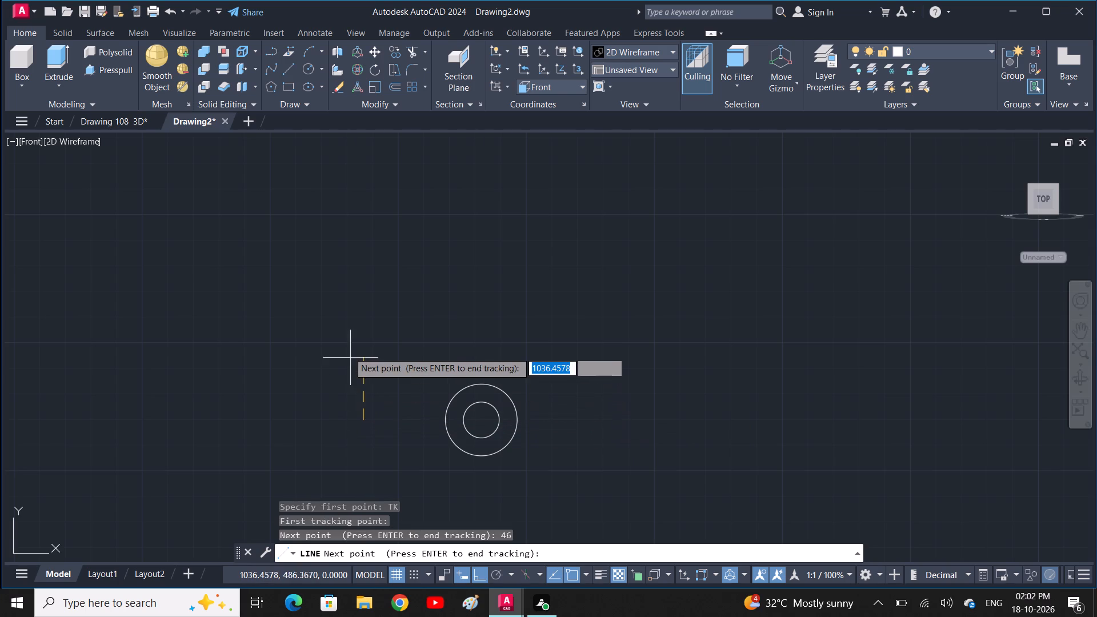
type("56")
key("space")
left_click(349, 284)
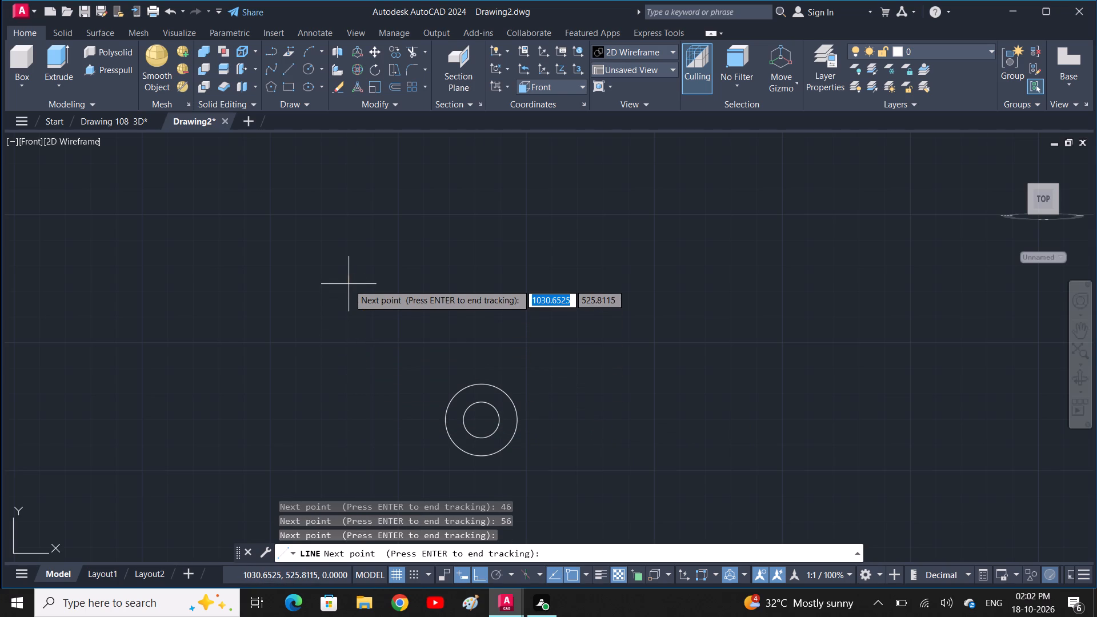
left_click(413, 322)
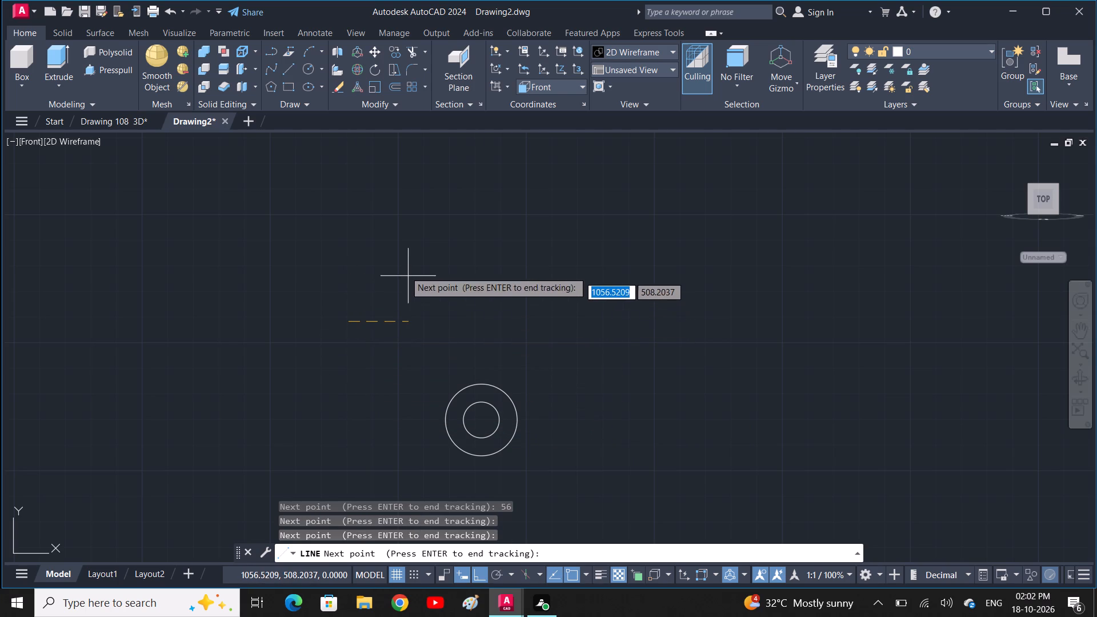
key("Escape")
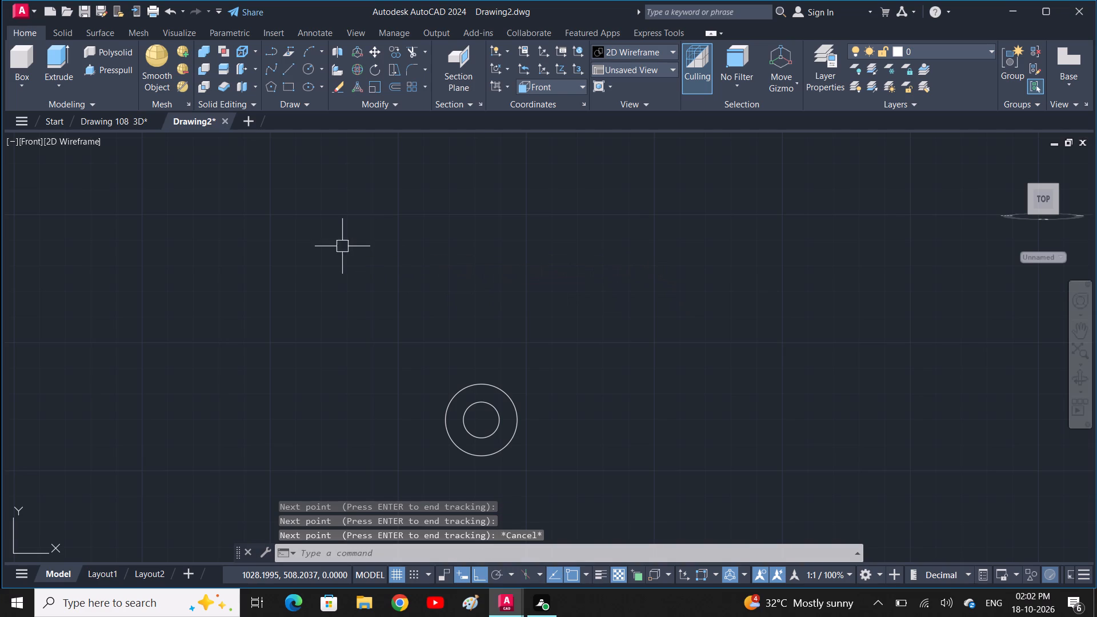
Draw connected lines from the concentric circles' centre, 46 units horizontally to the left and 56 units vertically upward.
key("l")
key("space")
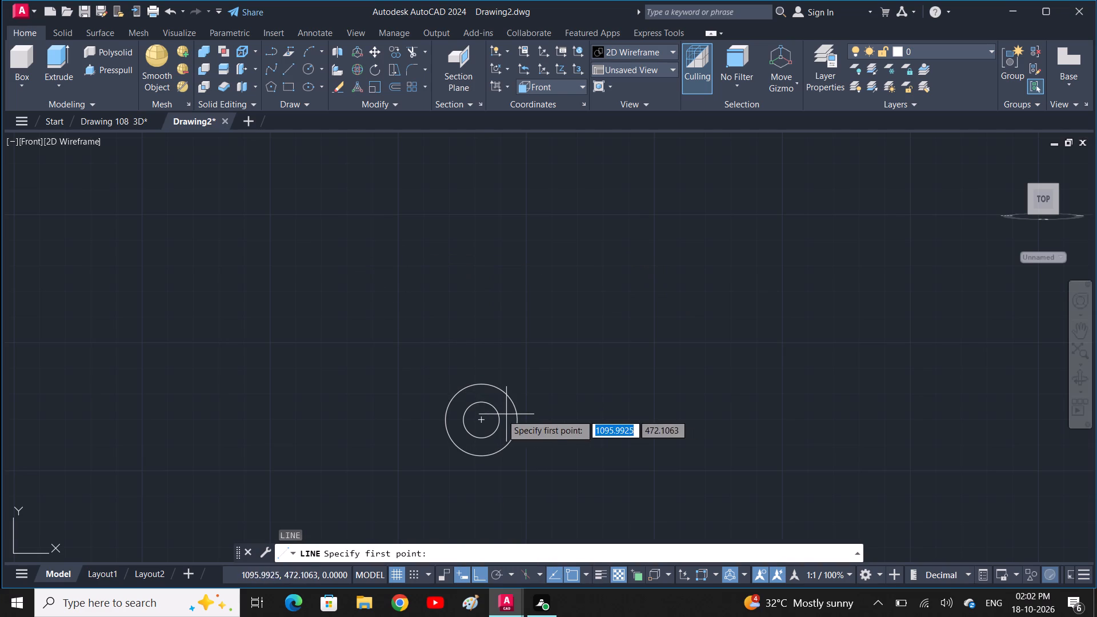
left_click(485, 421)
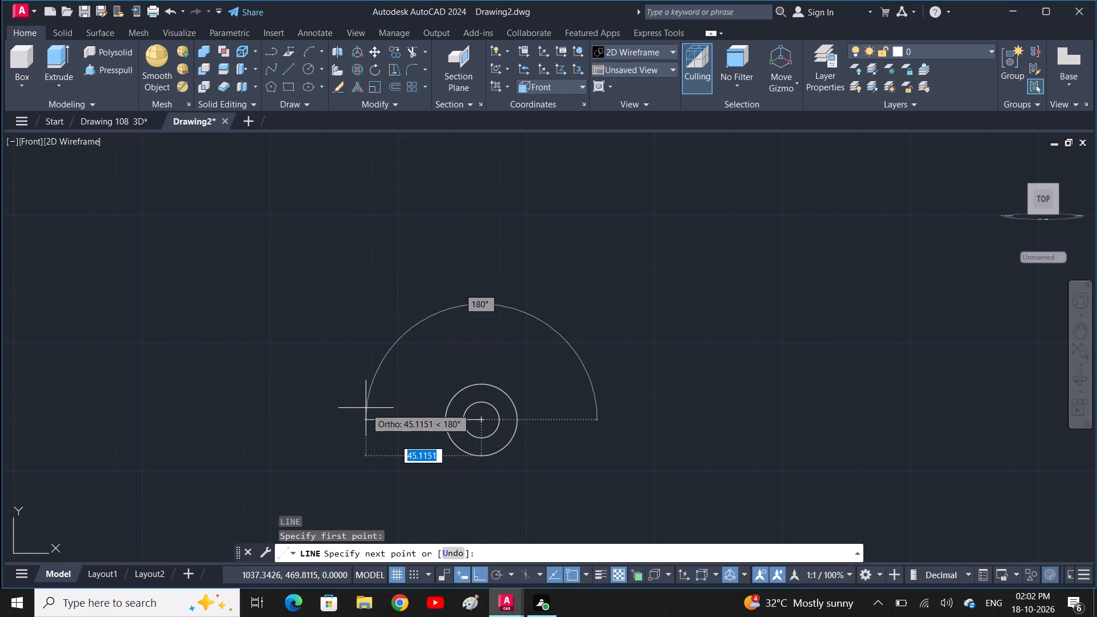
type("46")
key("space")
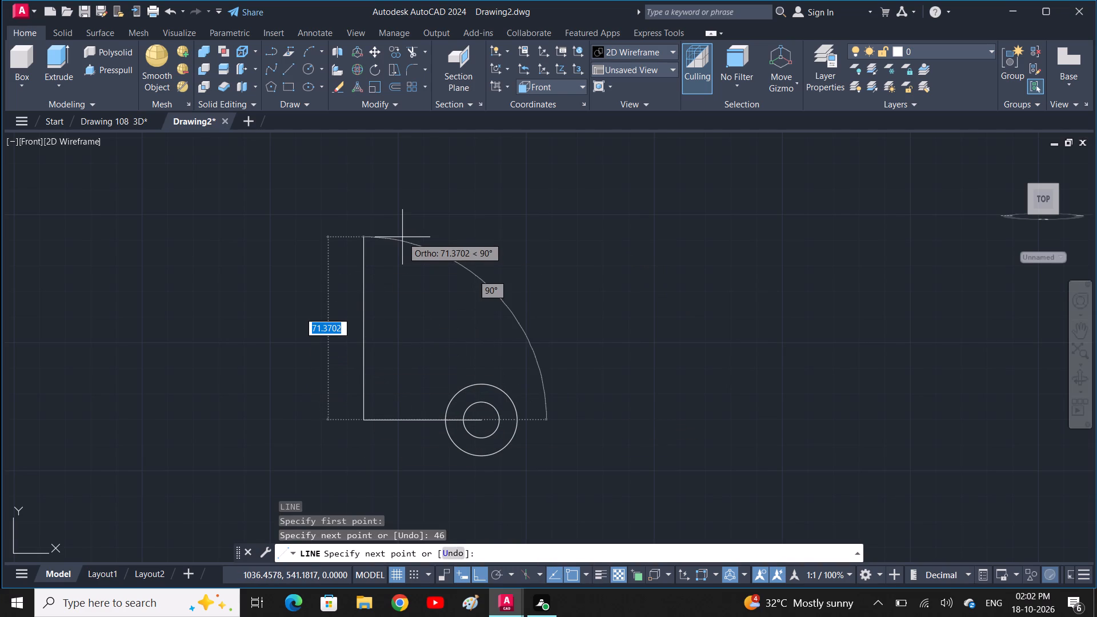
type("56")
key("space")
key("space")
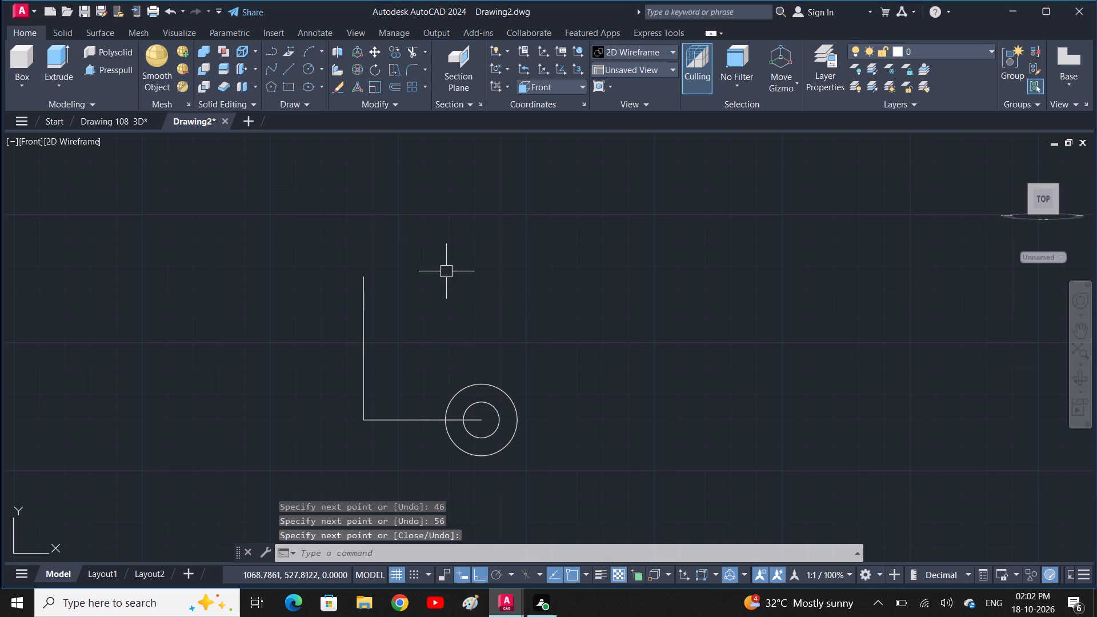
Draw a circle of radius 18 centred on the upper end of the 56-unit vertical line.
type("C")
key("space")
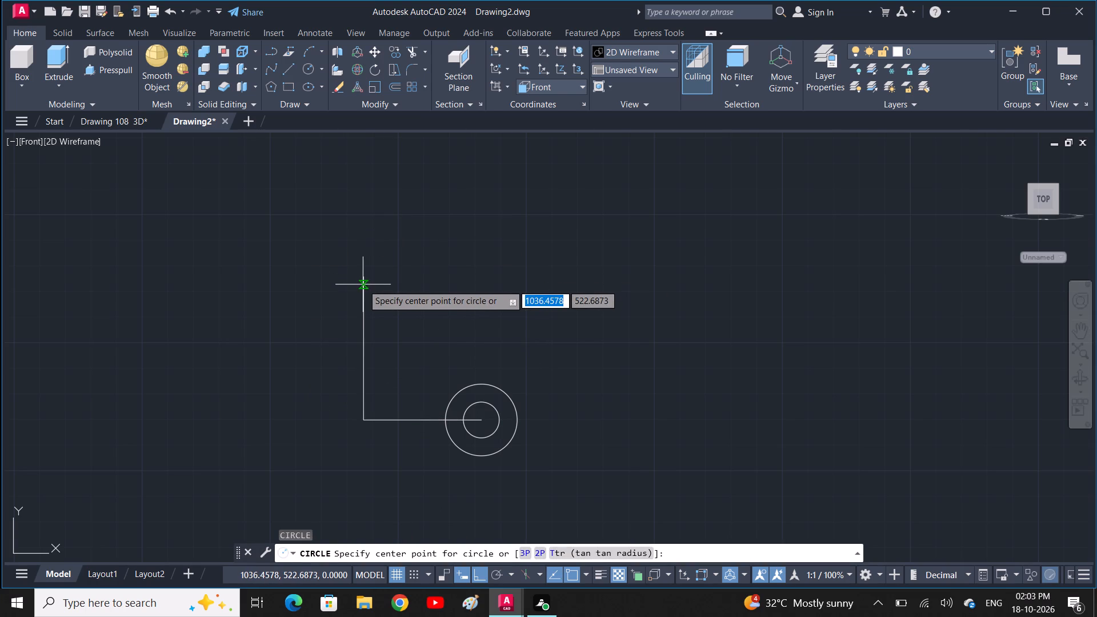
left_click(361, 275)
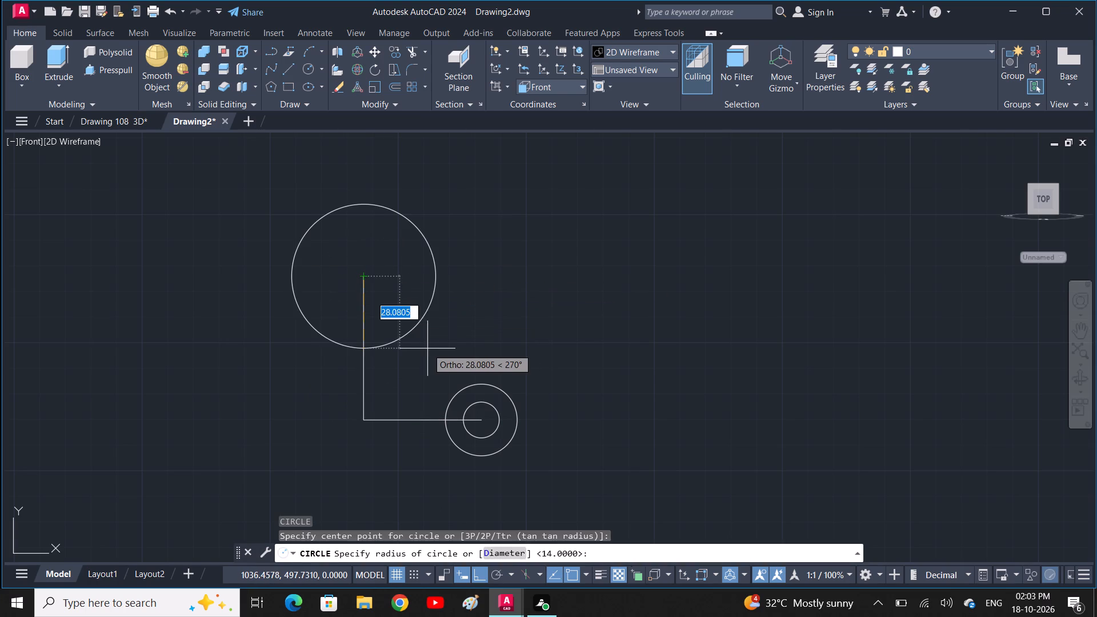
type("18")
key("space")
Draw a concentric circle of radius 9 inside the radius 18 circle.
key("space")
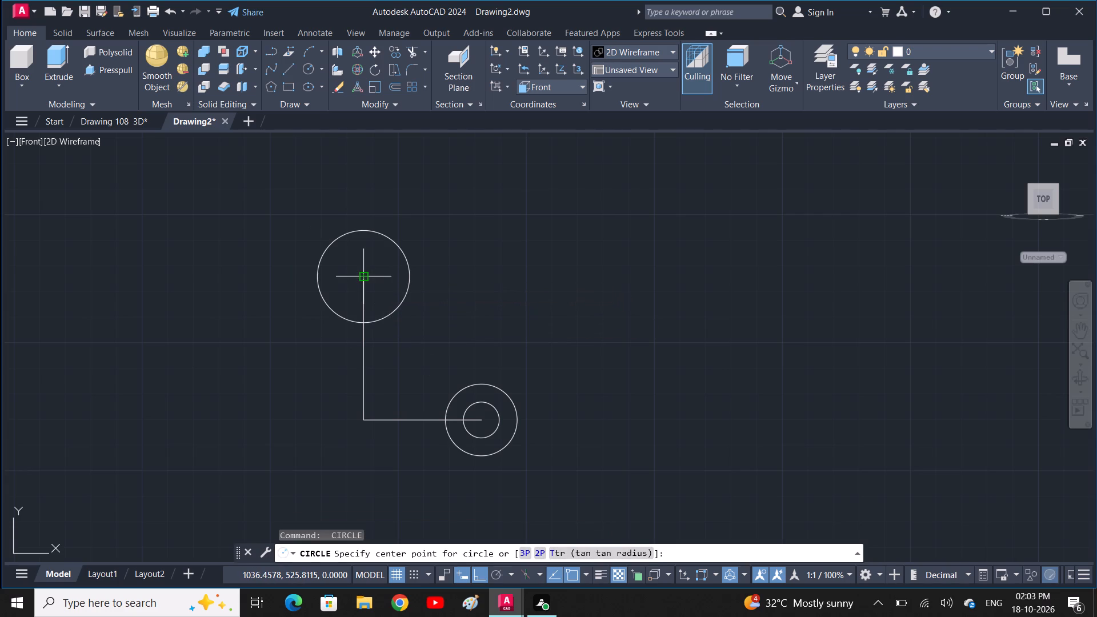
left_click(360, 277)
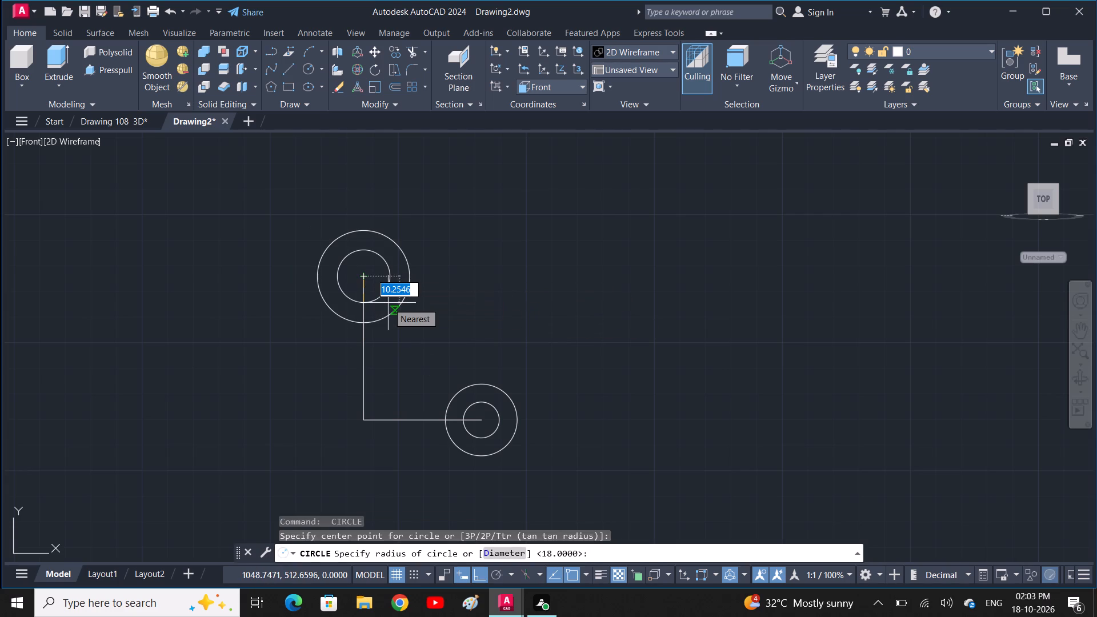
type("9")
key("space")
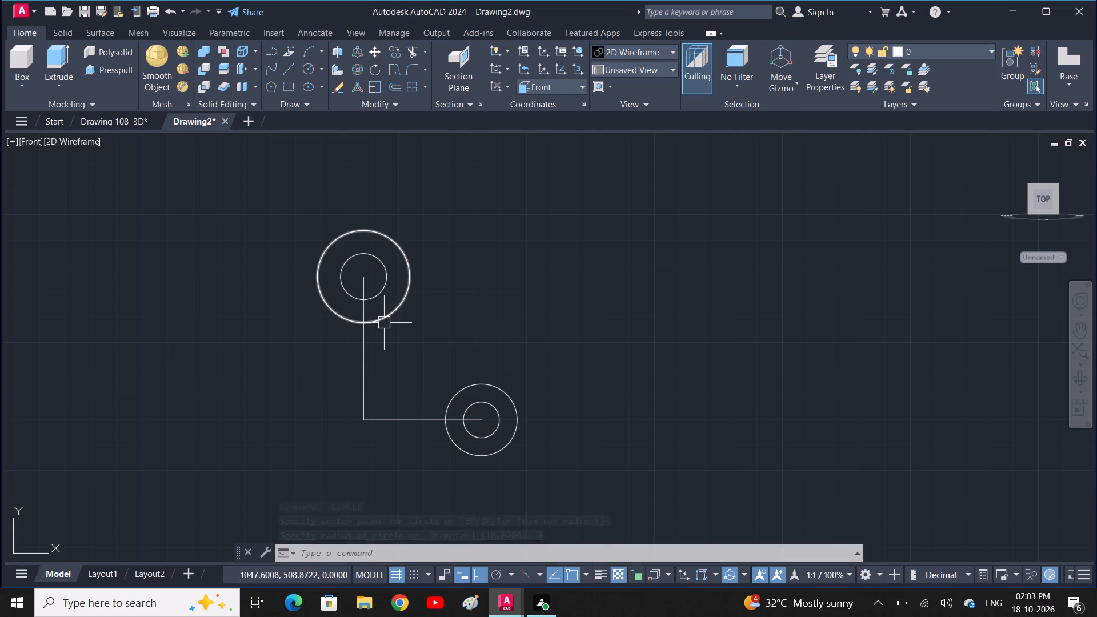
Draw two horizontal lines from the top and bottom quadrants of the radius 9 circle, leftward past the radius 18 circle.
type("L")
key("space")
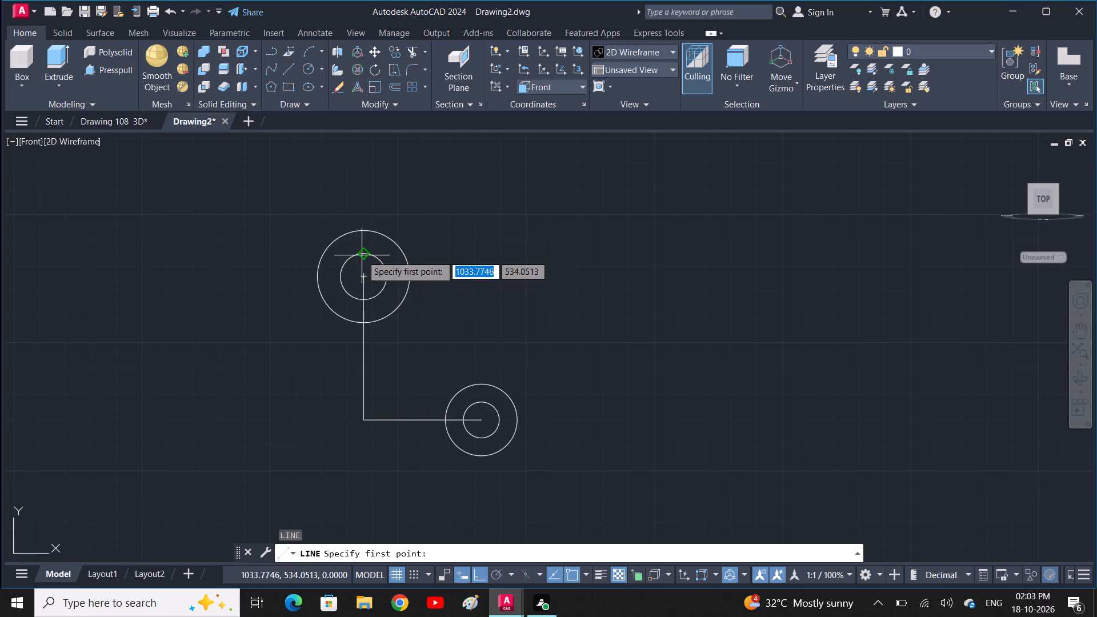
left_click(363, 253)
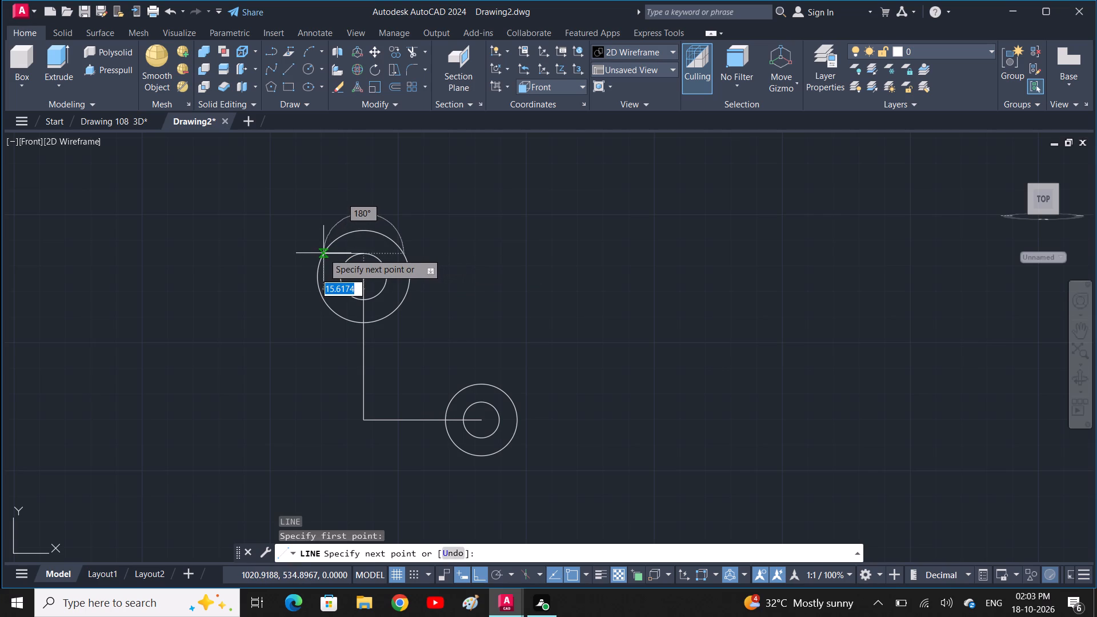
left_click(297, 253)
key("space")
key("space")
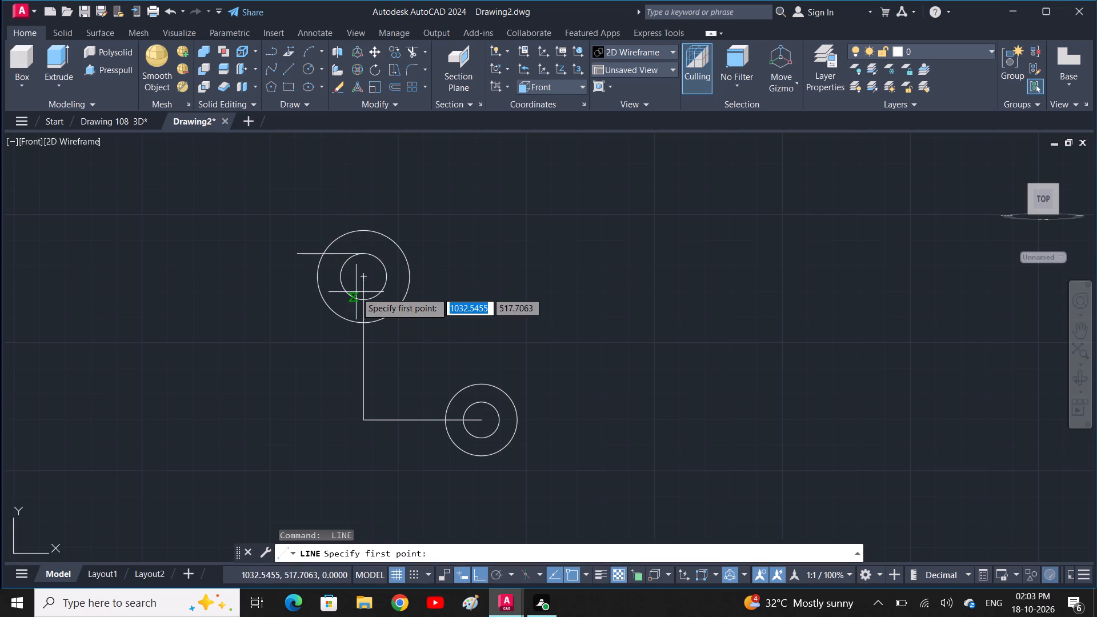
left_click(363, 297)
left_click(299, 284)
key("space")
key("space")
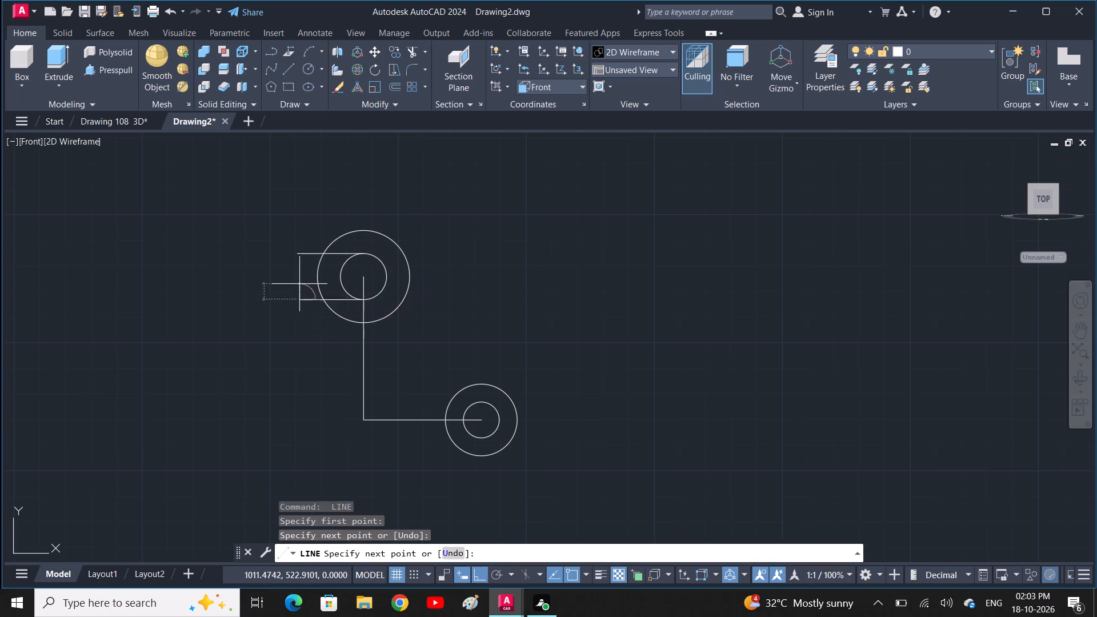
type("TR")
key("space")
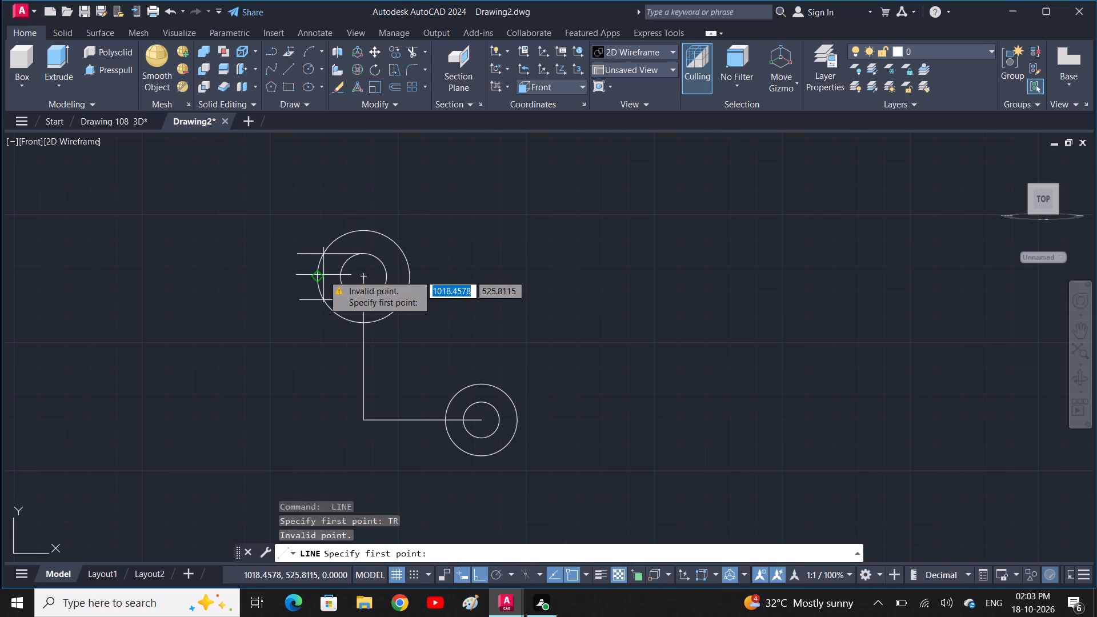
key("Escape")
Trim the left arcs of the radius 9 and radius 18 circles between the two horizontal lines.
key("t")
type("R")
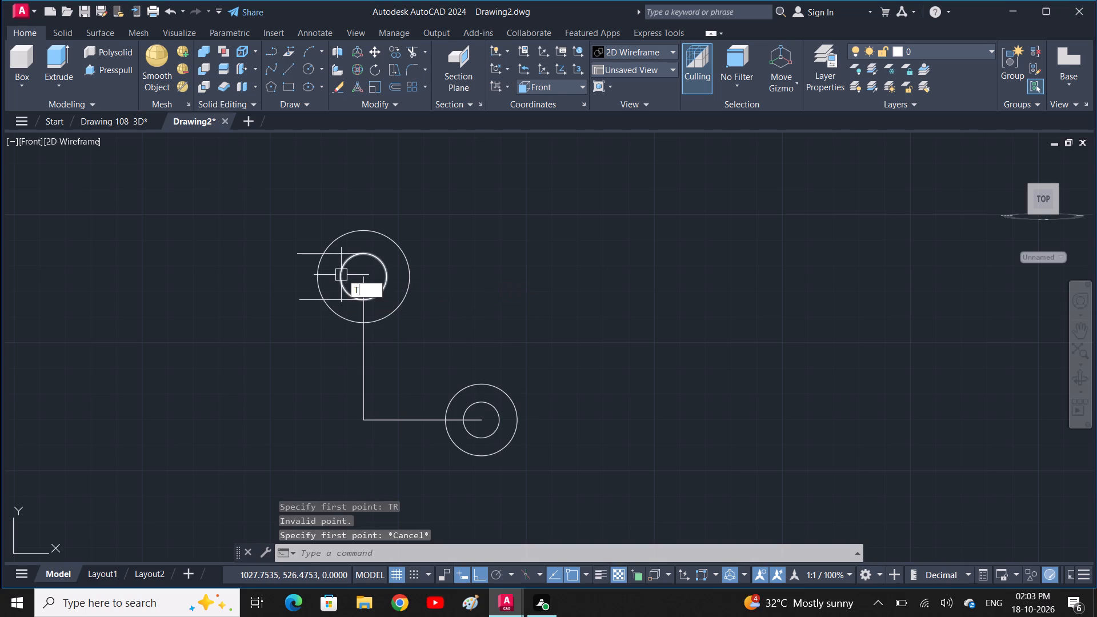
key("space")
left_click_drag(350, 270, 286, 267)
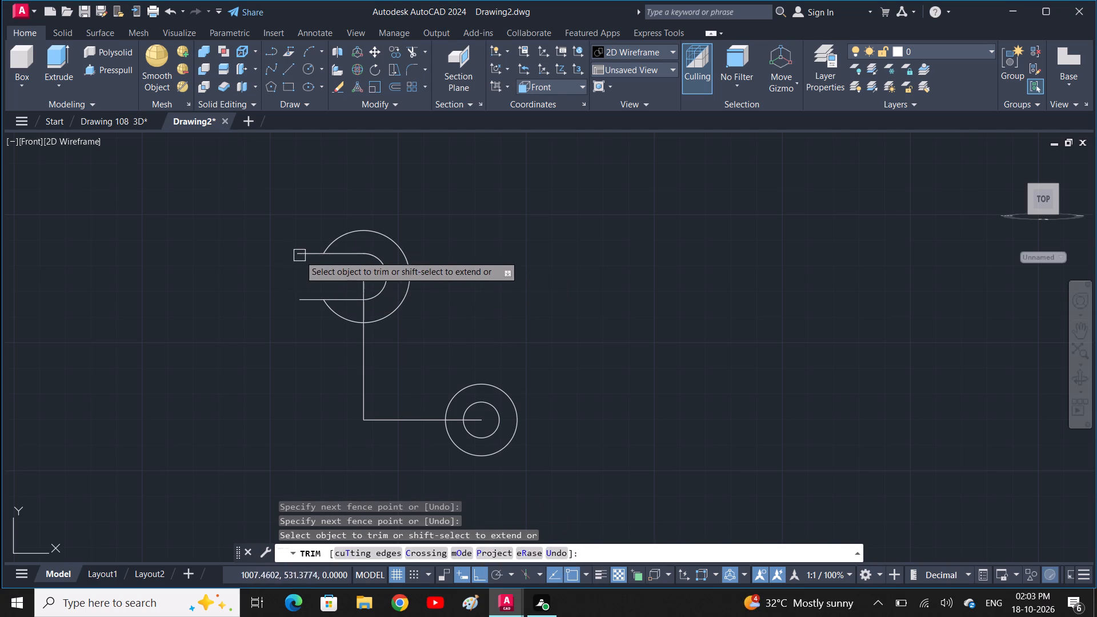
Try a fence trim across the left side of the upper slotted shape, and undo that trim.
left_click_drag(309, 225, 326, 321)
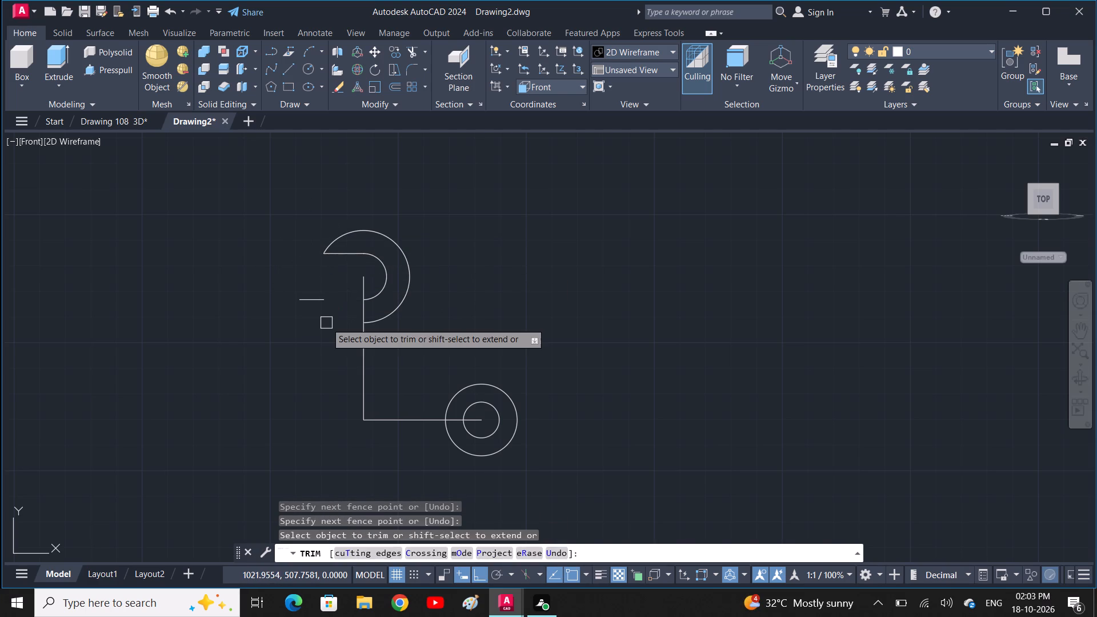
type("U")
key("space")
Trim the ends of both horizontal slot lines that extend beyond the radius 18 arc.
left_click_drag(301, 220, 309, 300)
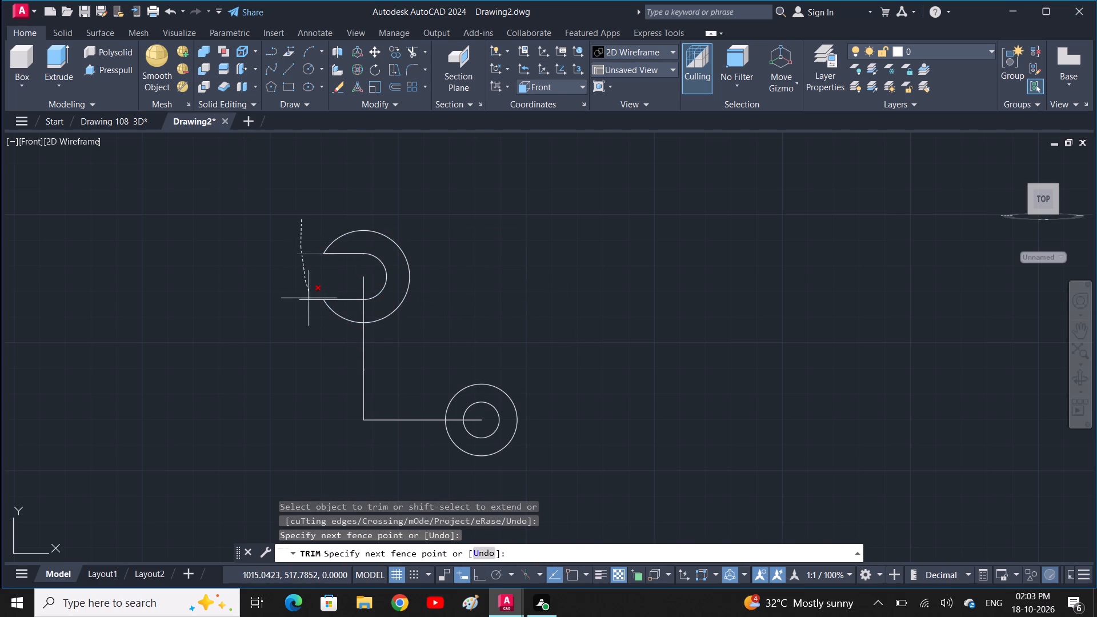
left_click_drag(309, 300, 309, 311)
key("Escape")
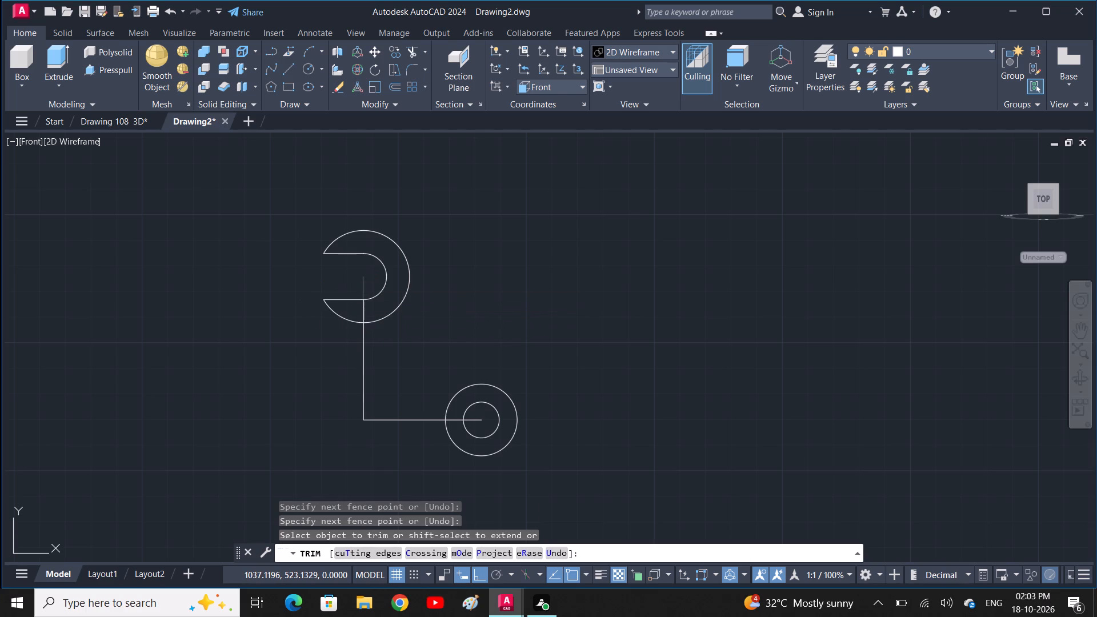
key("Escape")
Delete the vertical and horizontal construction lines joining the two circle centres.
left_click(361, 356)
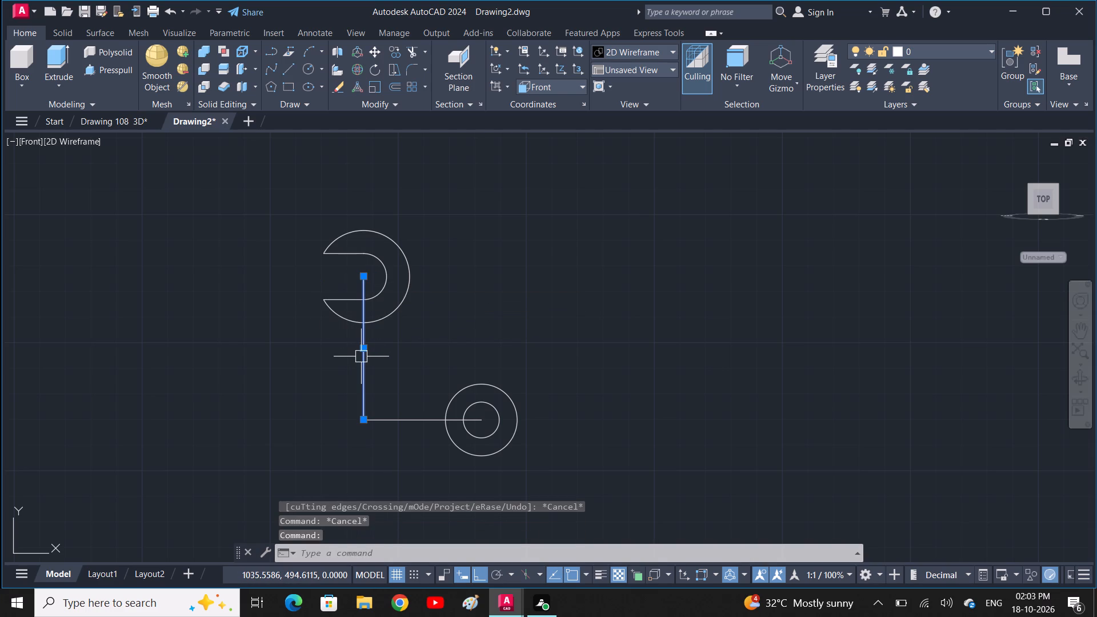
key("Delete")
left_click(404, 418)
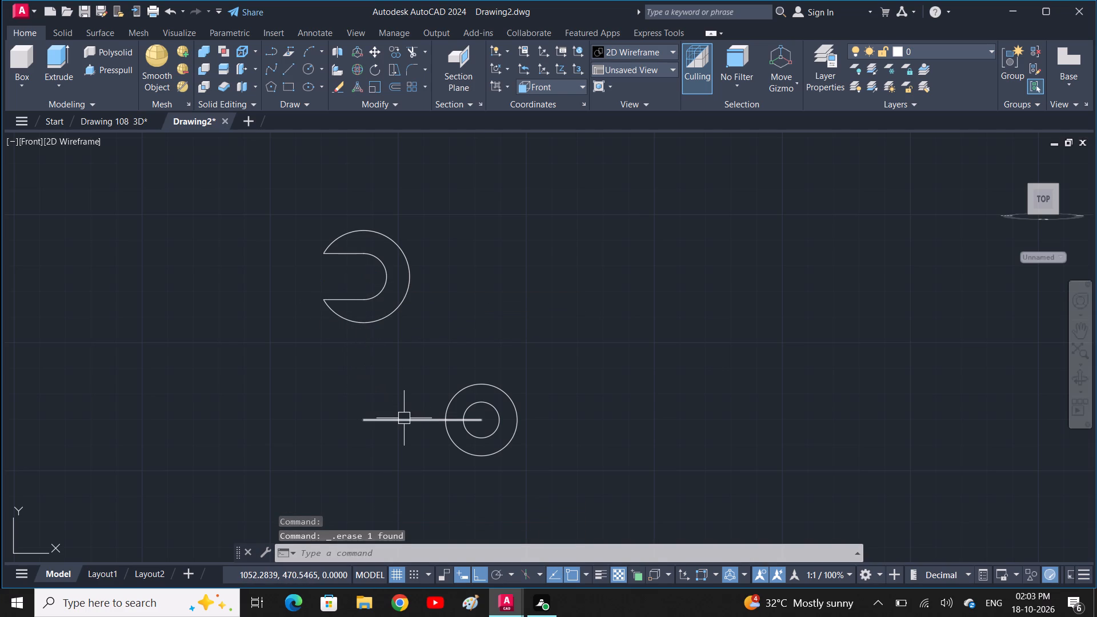
key("Delete")
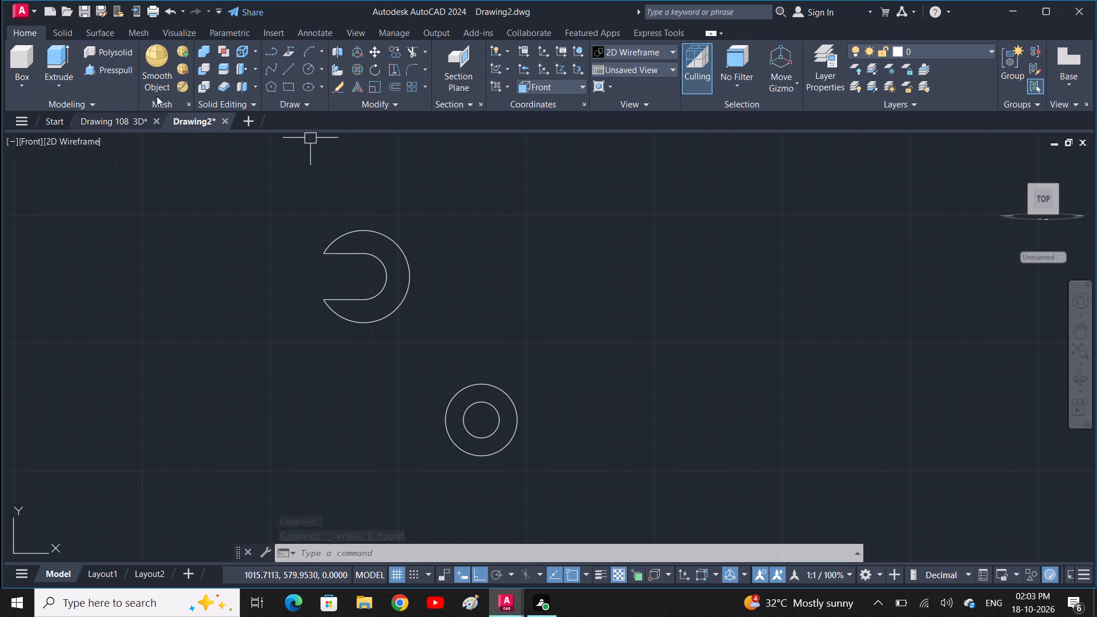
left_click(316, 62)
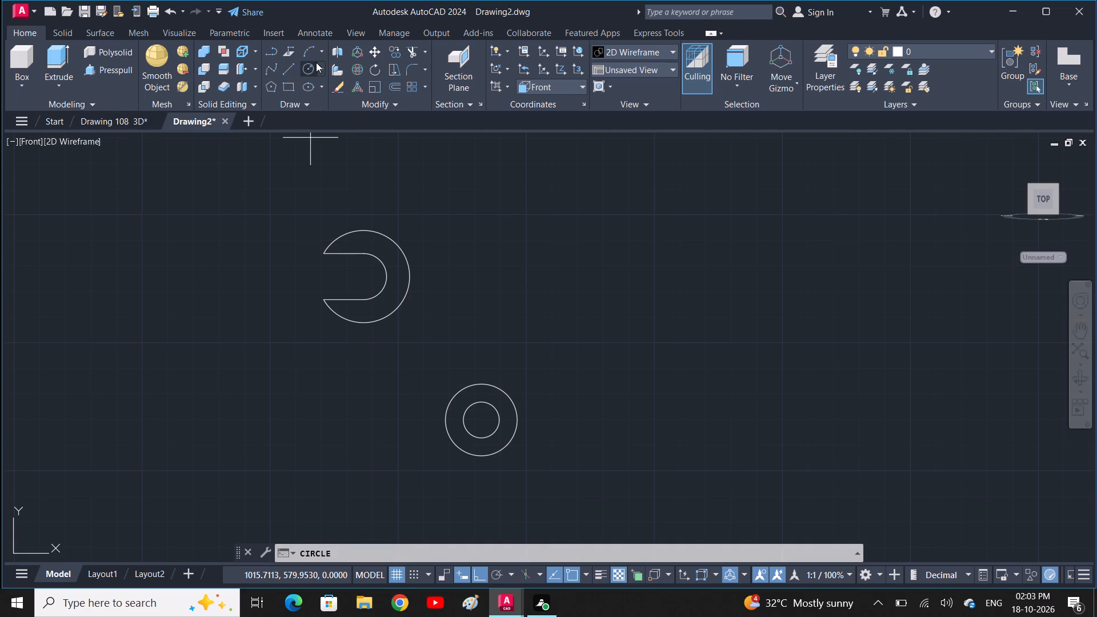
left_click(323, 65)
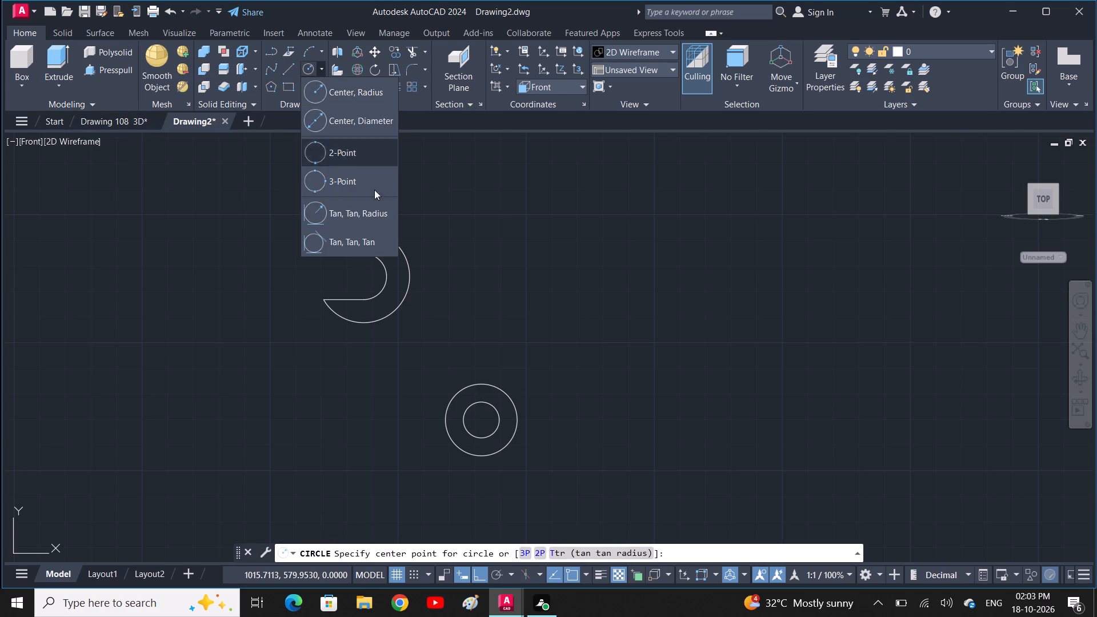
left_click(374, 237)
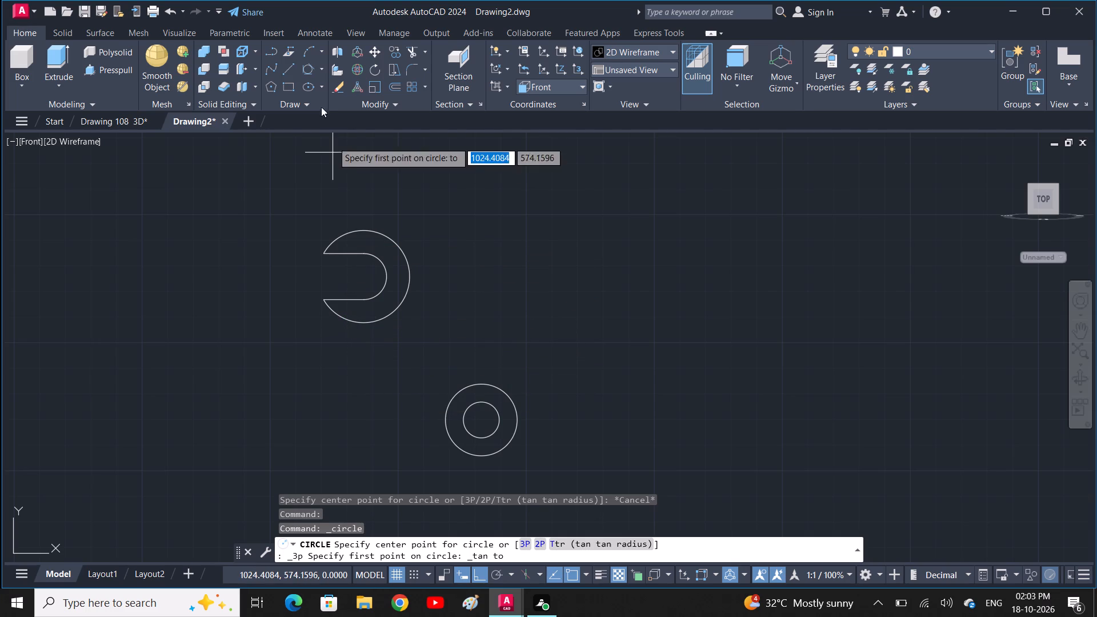
Draw a Tan, Tan, Radius circle of radius 49 touching the upper radius 18 arc's underside and the lower outer circle's left side.
left_click(322, 65)
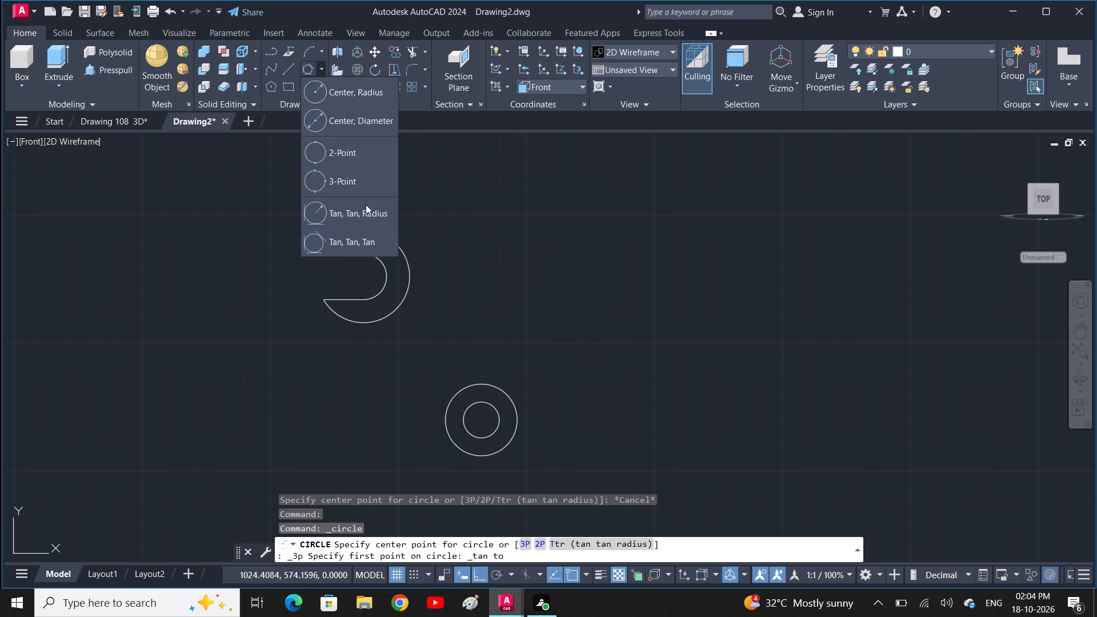
left_click(366, 218)
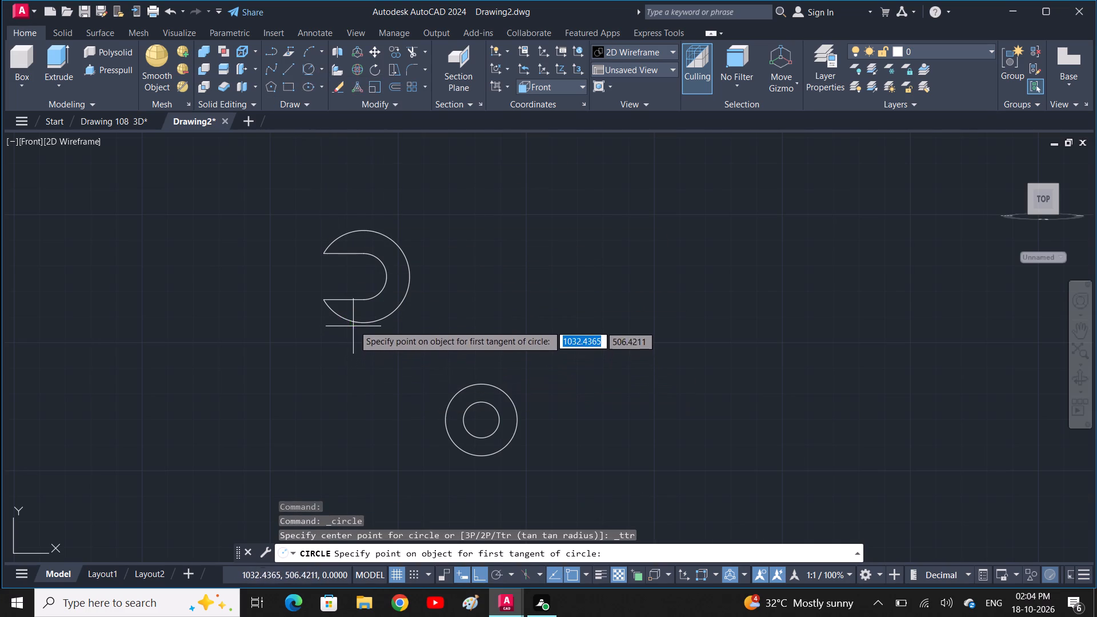
left_click(354, 325)
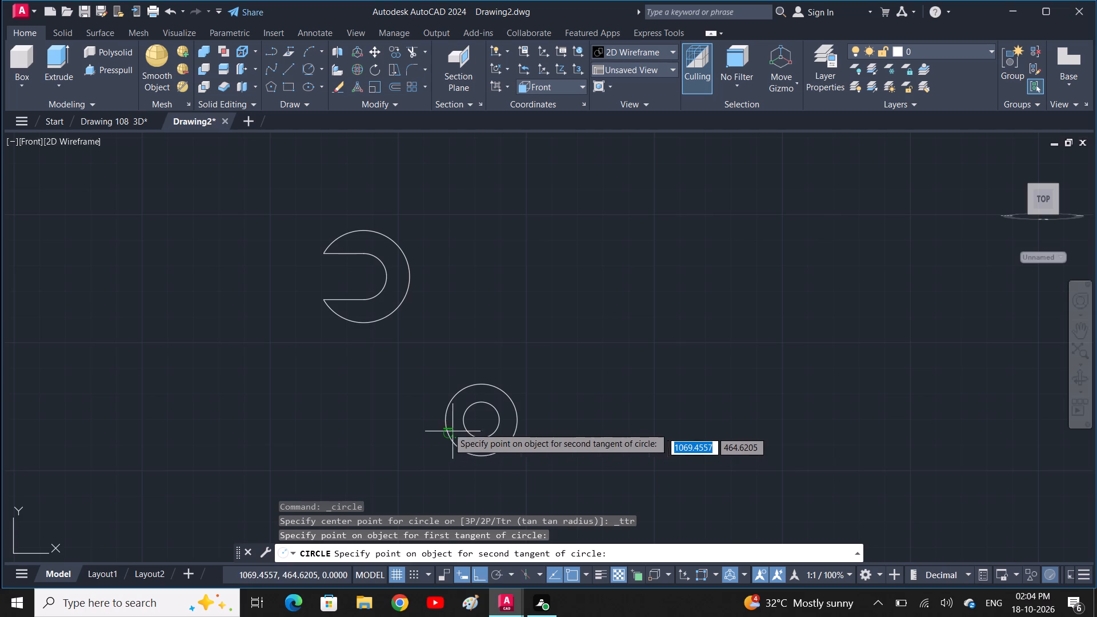
left_click(439, 418)
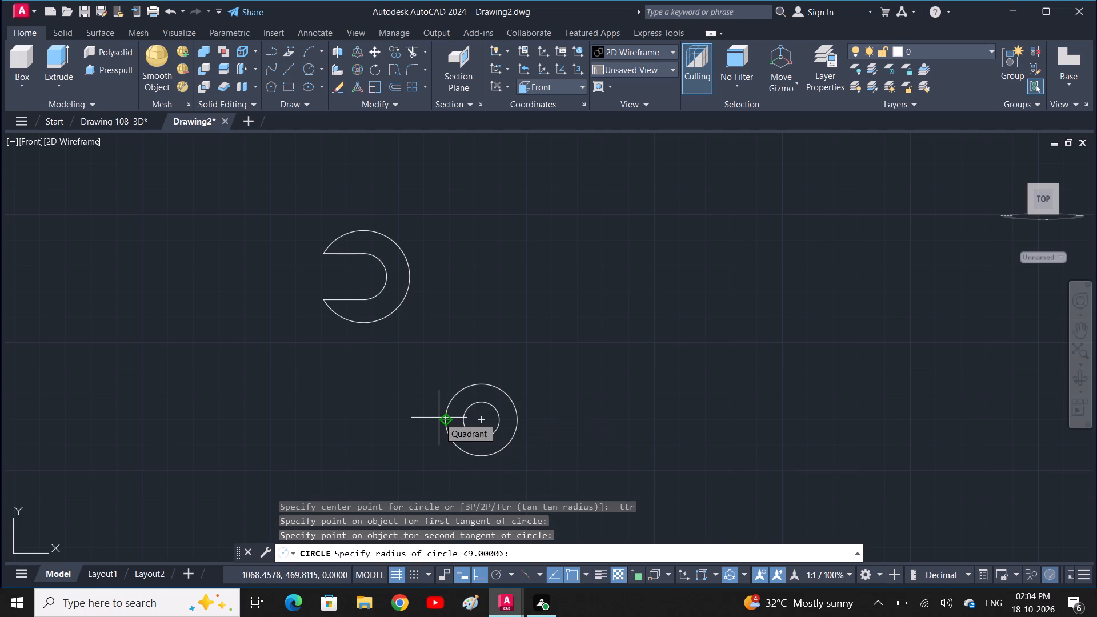
key("4")
type("9")
key("space")
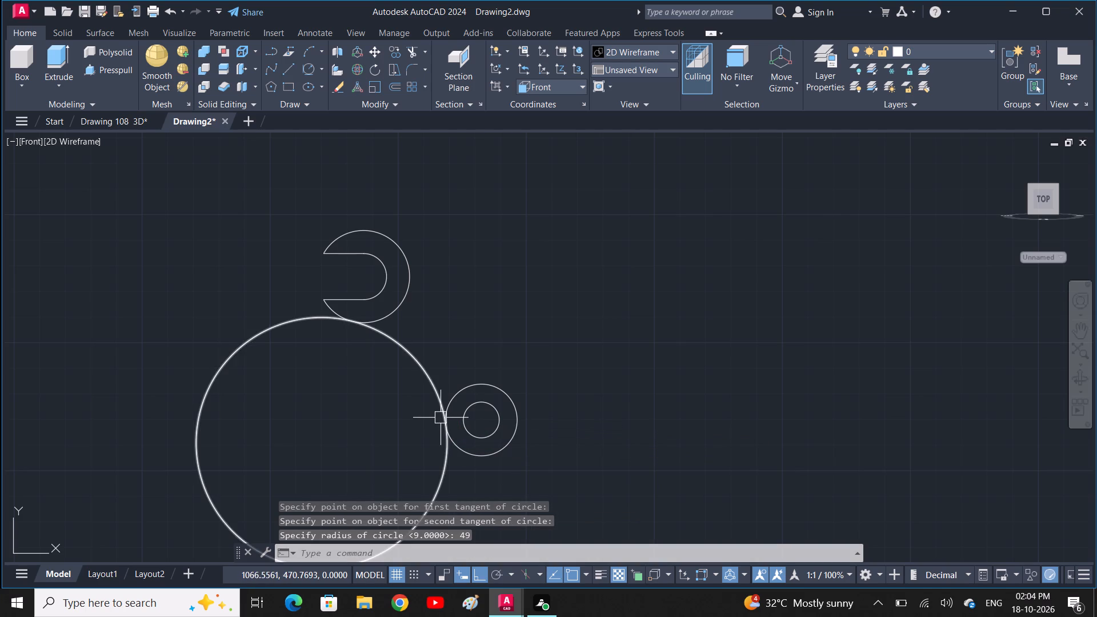
Trim the radius 49 circle to leave only the arc connecting the upper slotted shape and the lower outer circle.
key("r")
key("Escape")
type("TR")
key("space")
left_click_drag(233, 268, 434, 544)
middle_click_drag(429, 503, 372, 453)
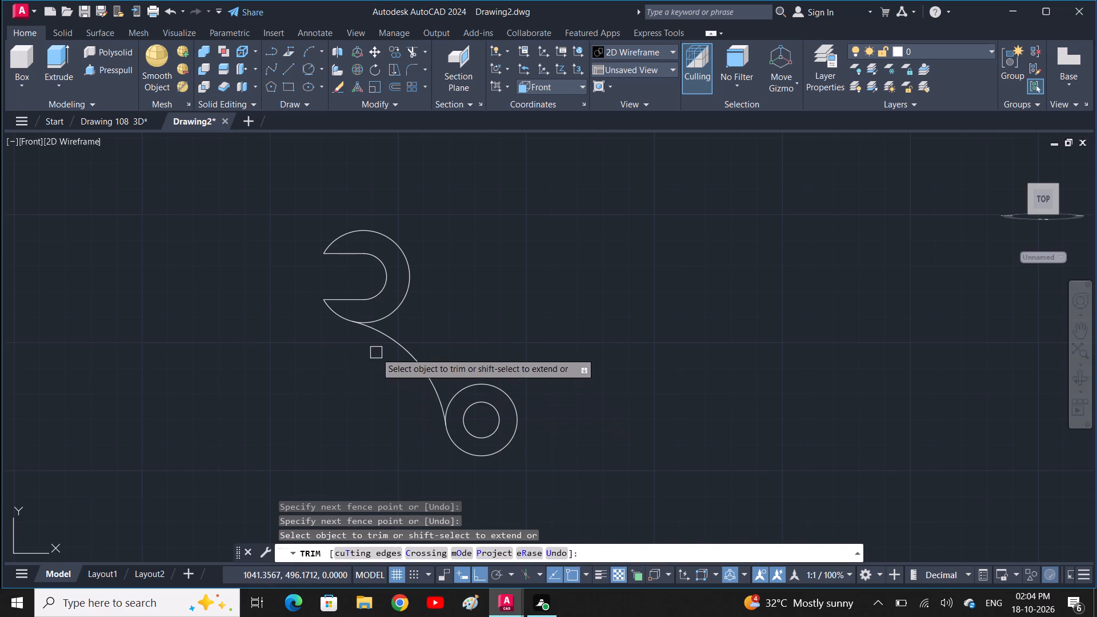
key("Escape")
Copy the lower concentric circle pair 60 units horizontally to the right, using its centre as the base point.
middle_click_drag(502, 281, 495, 287)
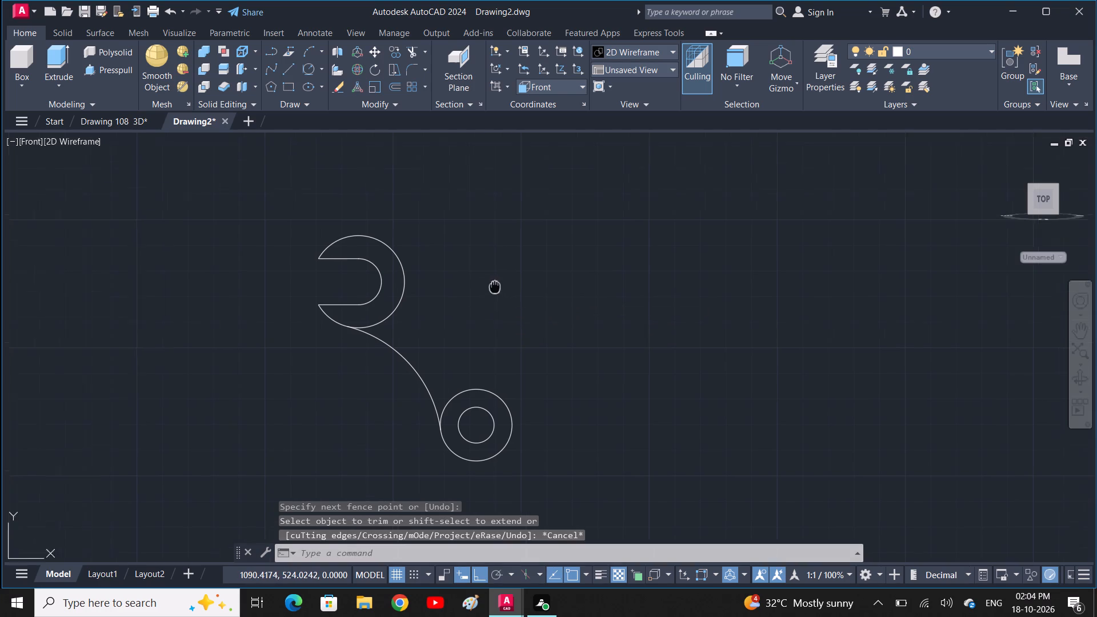
middle_click_drag(495, 287, 410, 340)
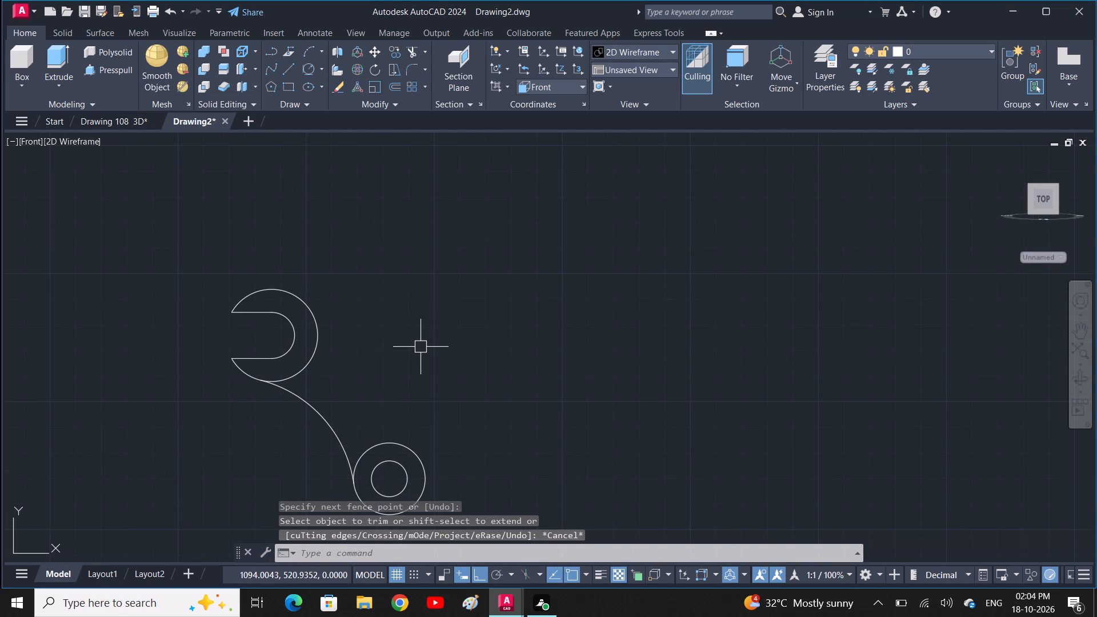
middle_click_drag(477, 415, 354, 391)
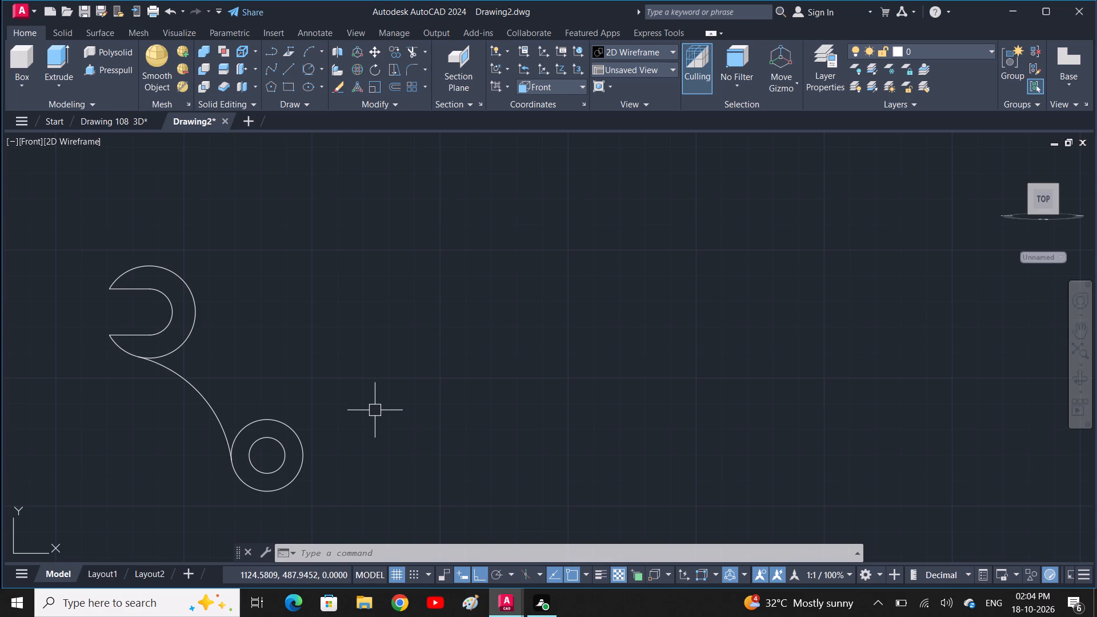
left_click(325, 494)
left_click(281, 443)
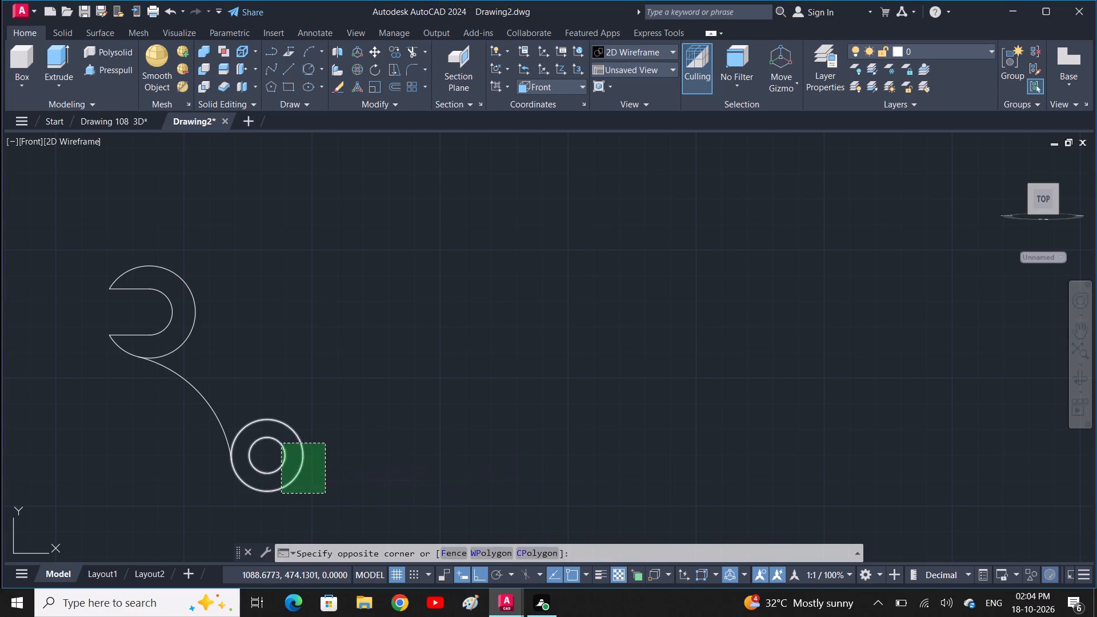
type("CO")
key("space")
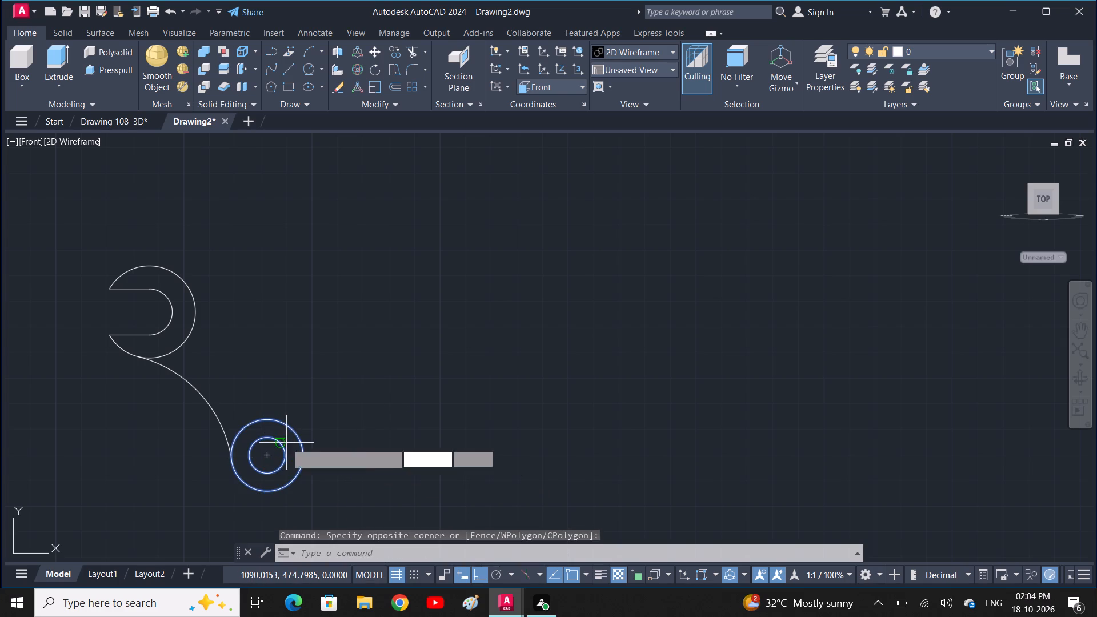
left_click(267, 457)
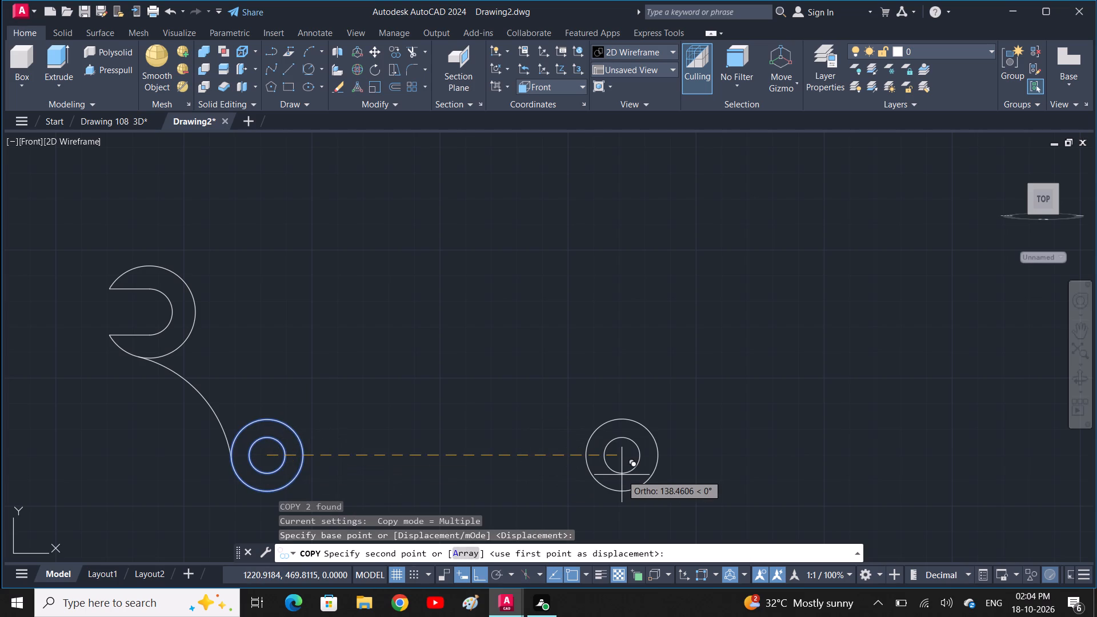
type("60")
key("space")
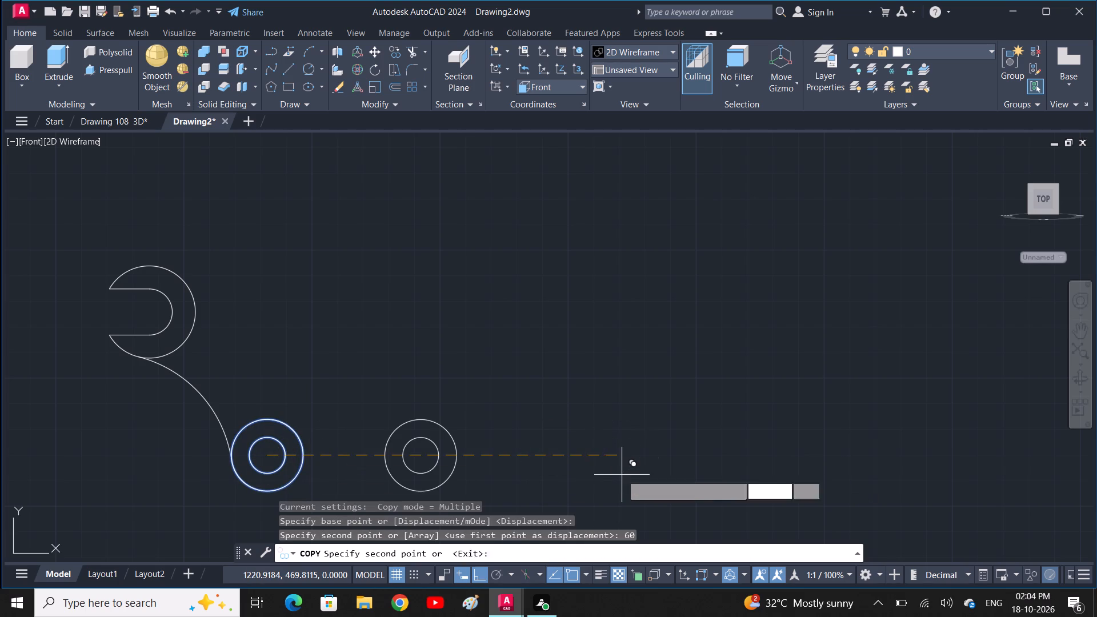
Place another copy of the lower concentric circle pair 39 units vertically above the original, with Ortho on.
key("F8")
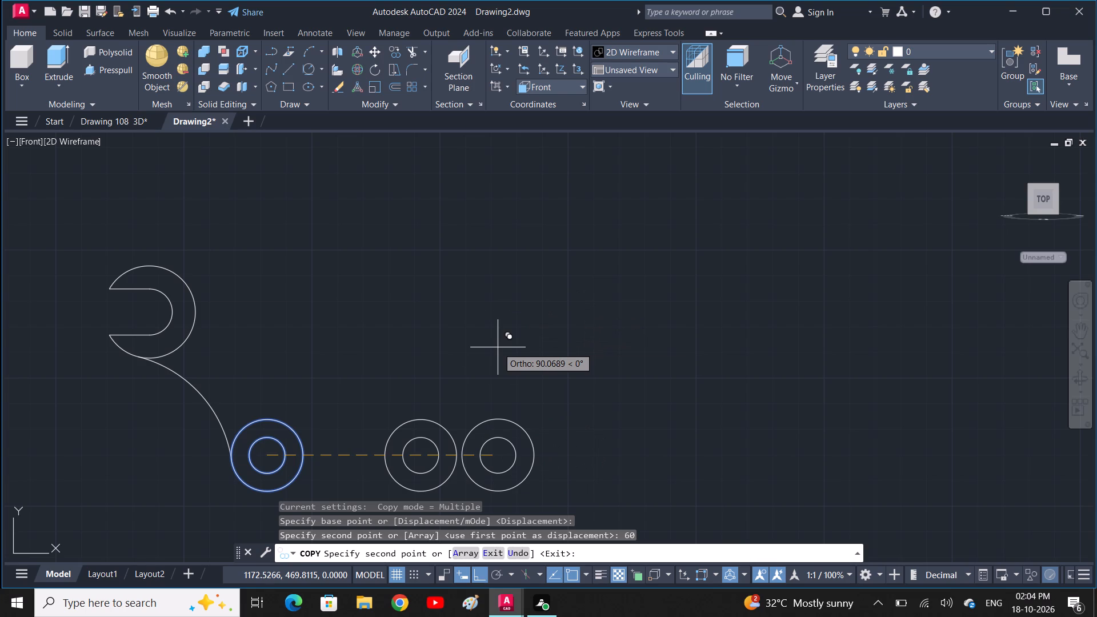
key("F8")
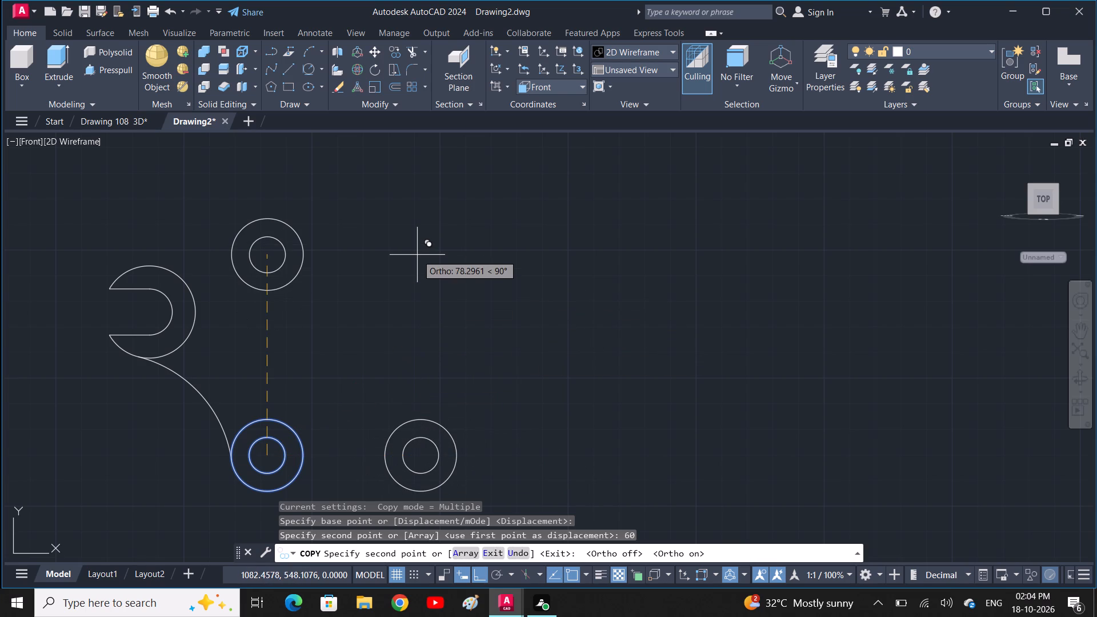
type("39")
key("space")
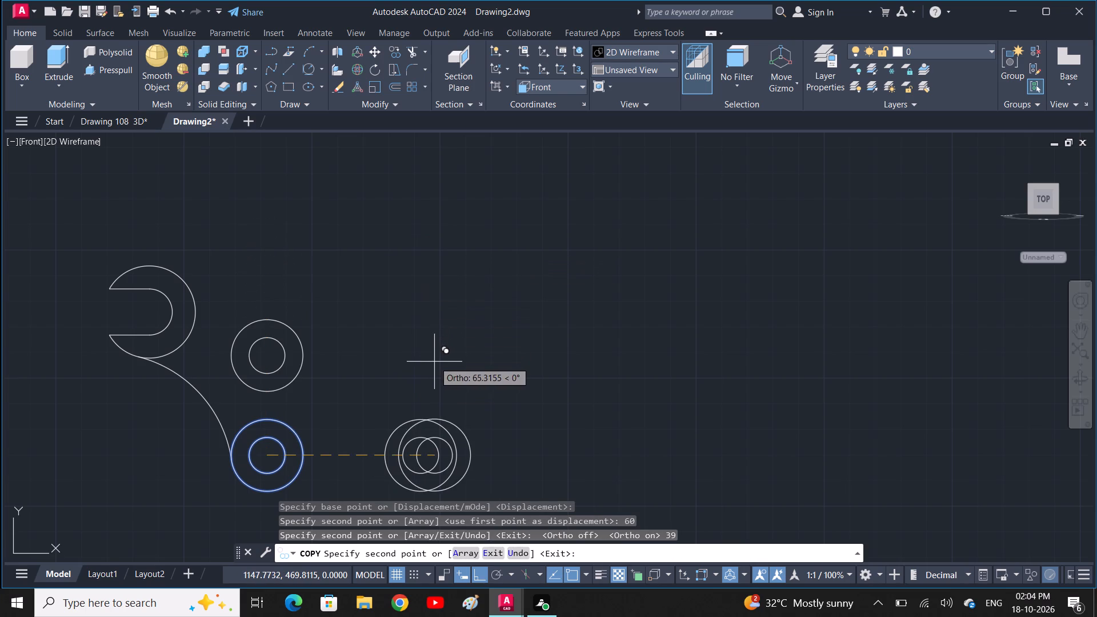
key("Escape")
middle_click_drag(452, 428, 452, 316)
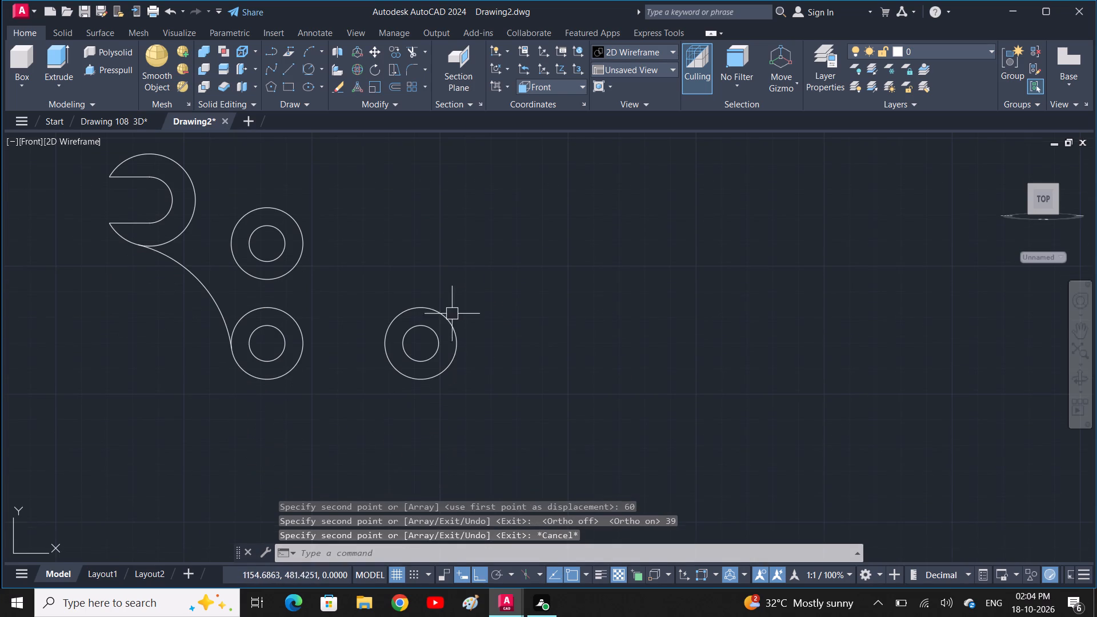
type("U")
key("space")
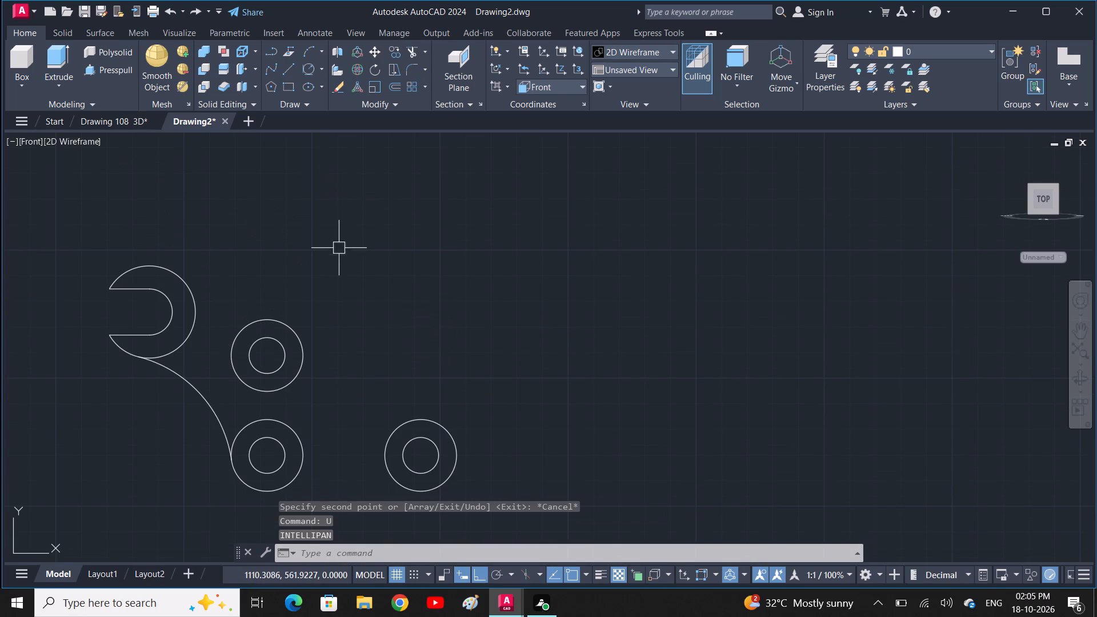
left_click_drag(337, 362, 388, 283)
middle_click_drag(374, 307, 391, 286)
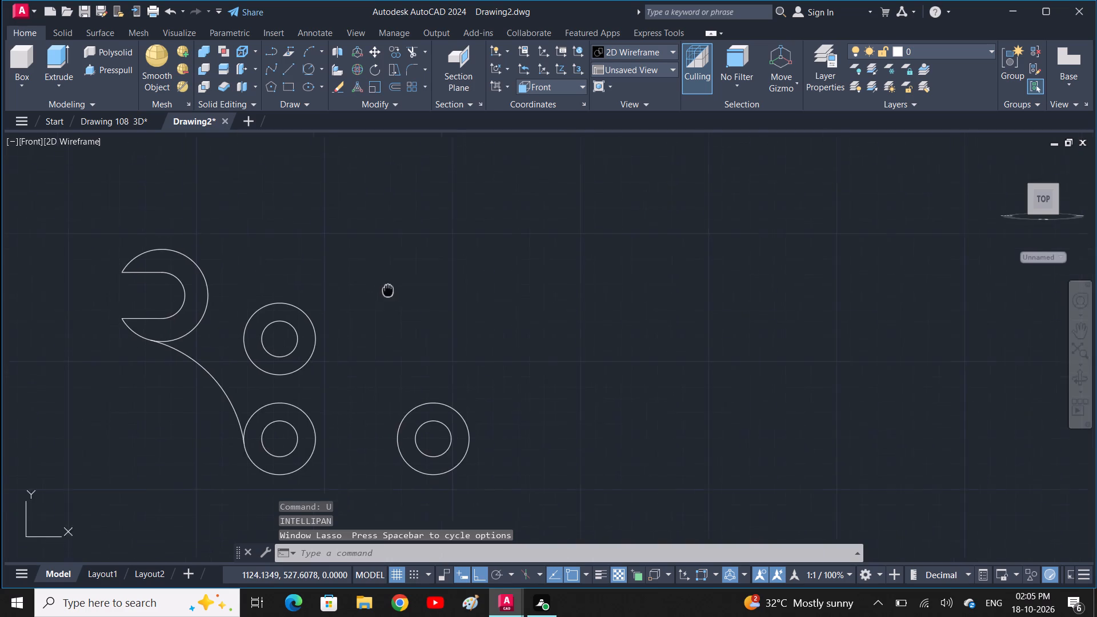
Move the upper concentric circle pair 60 units horizontally to the right, using its centre as the base point.
middle_click_drag(391, 286, 429, 261)
left_click_drag(405, 347, 390, 338)
left_click(298, 265)
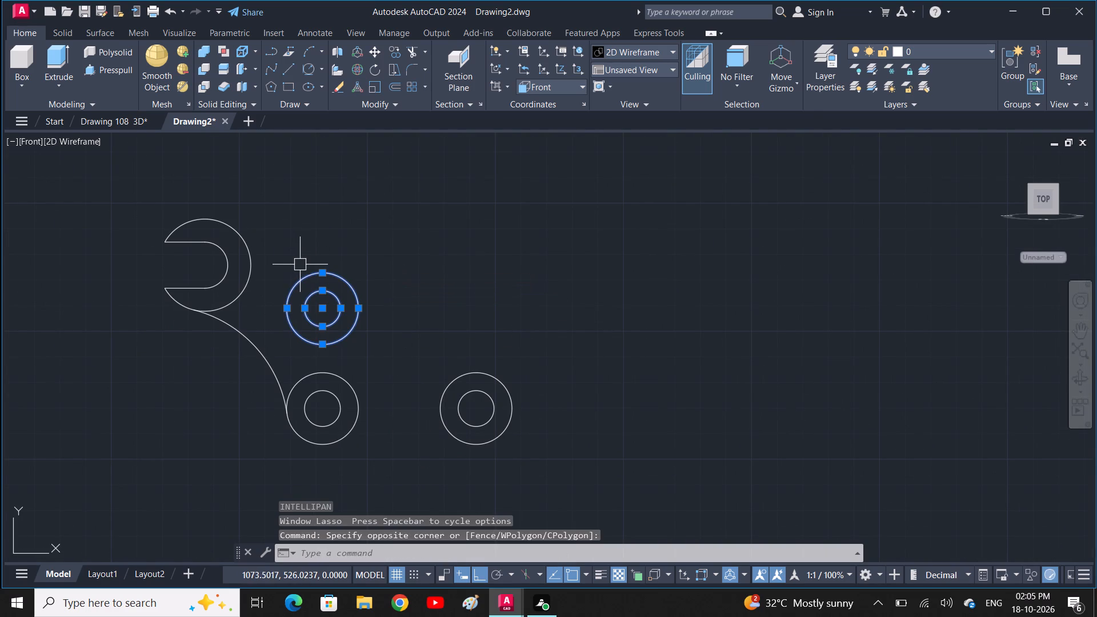
type("M")
key("space")
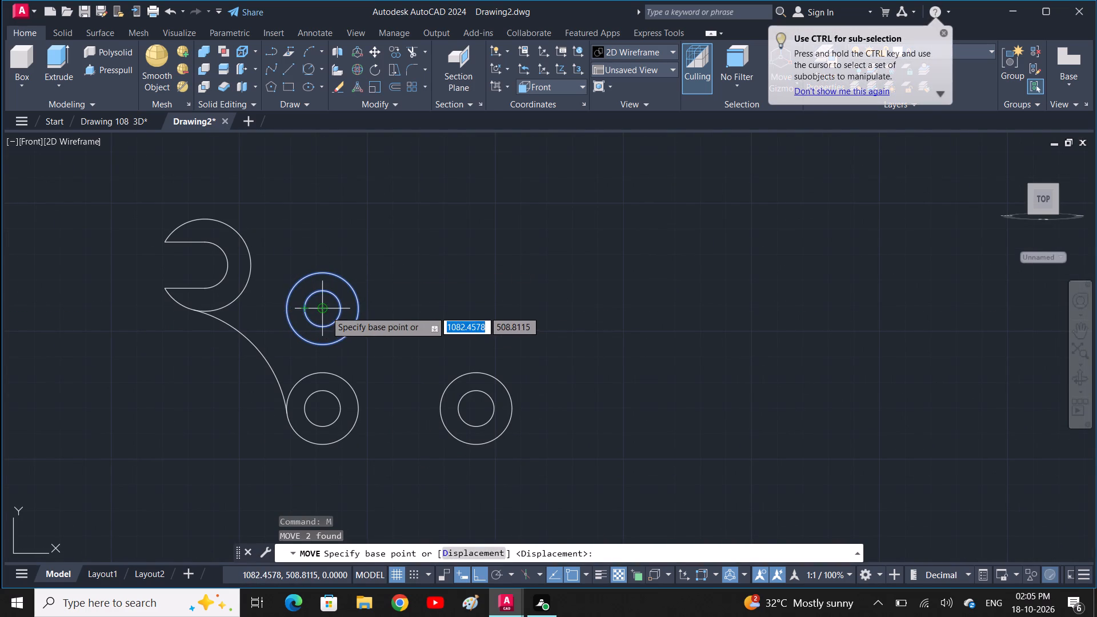
left_click(326, 310)
type("60")
key("space")
Delete the lower-right concentric circle pair directly beneath the moved pair.
key("space")
left_click(562, 444)
left_click(419, 357)
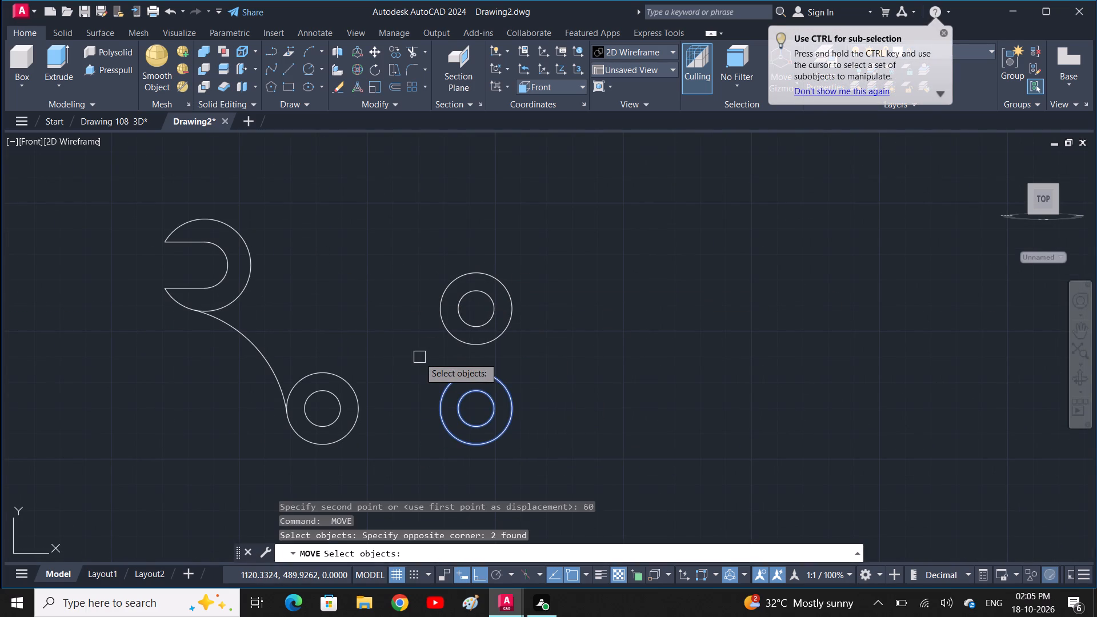
key("Delete")
key("Escape")
left_click(532, 431)
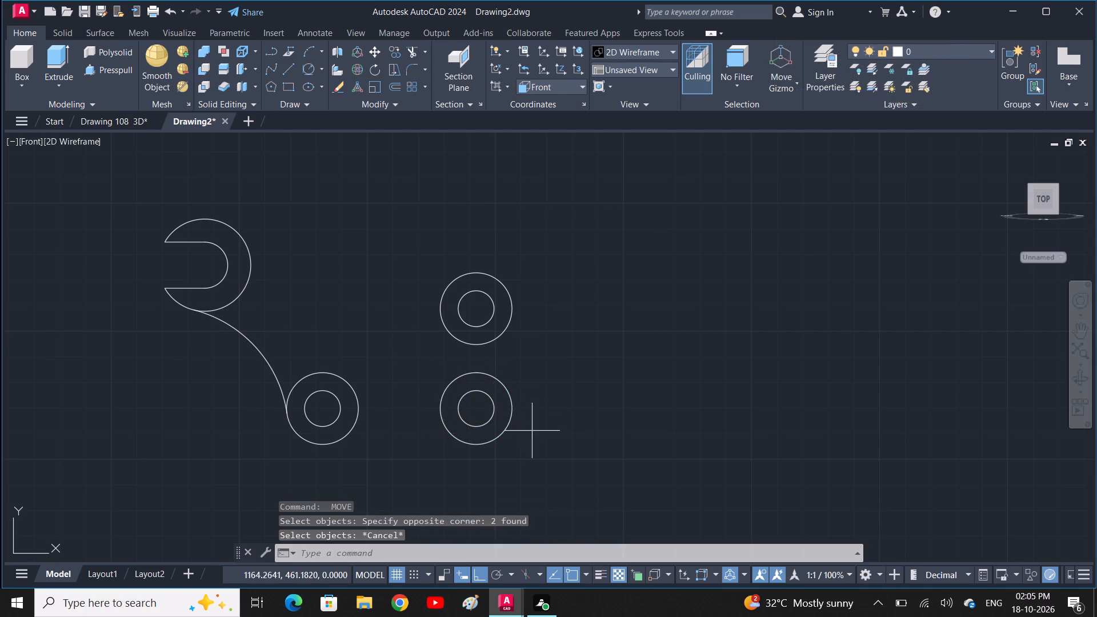
left_click(485, 392)
key("Delete")
Draw a horizontal line about 69 units long leftward from the bottom quadrant of the right-hand outer circle.
scroll(488, 400, "down", 2)
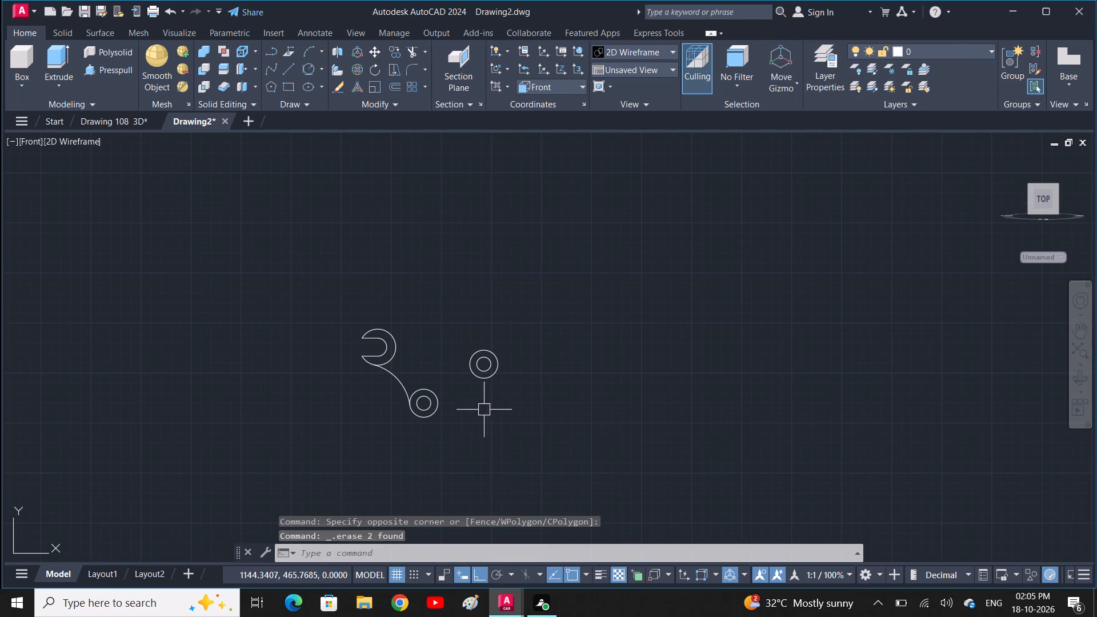
key("l")
key("space")
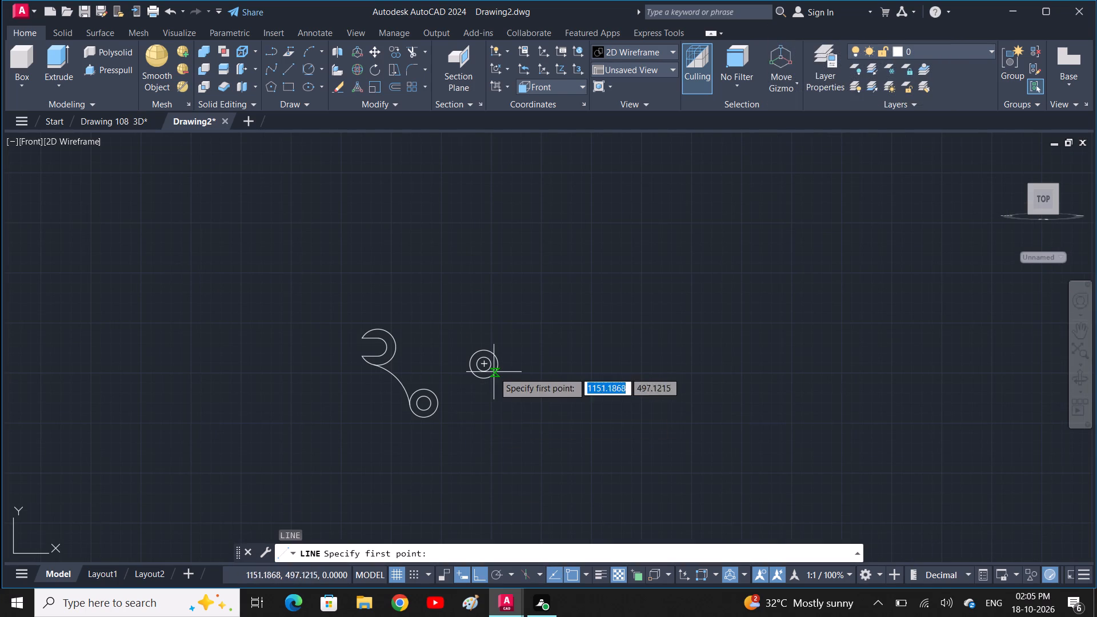
left_click(481, 382)
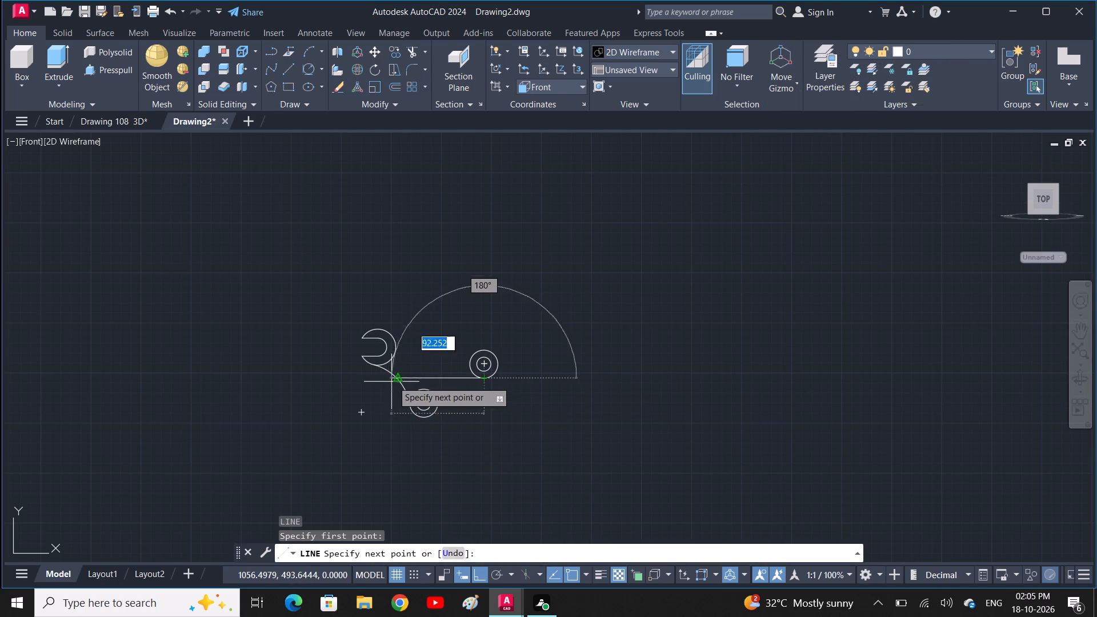
scroll(413, 376, "up", 3)
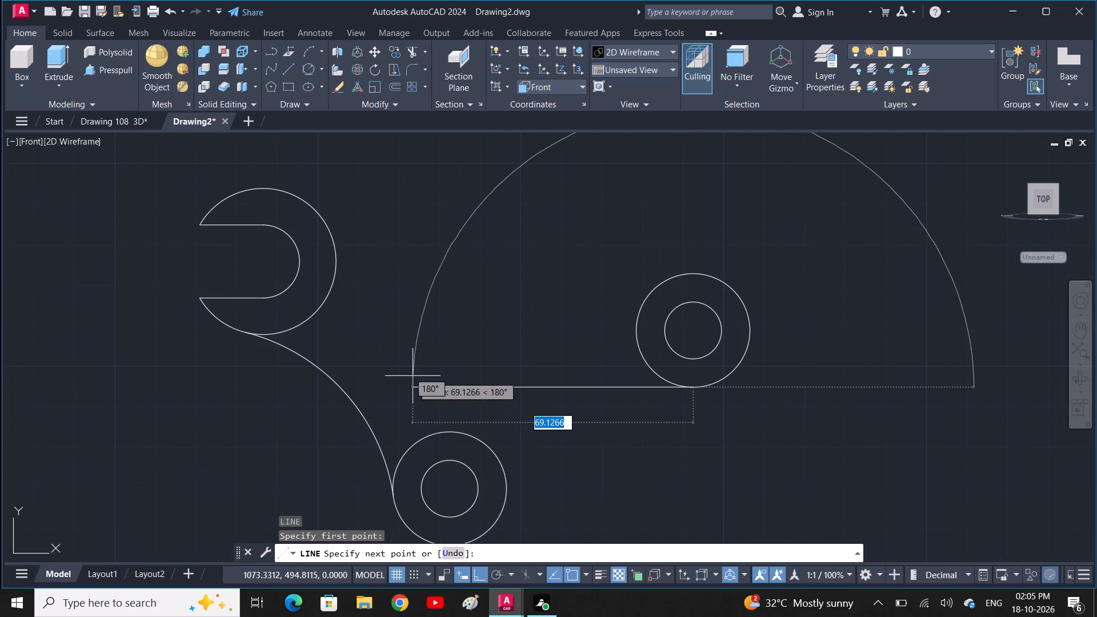
left_click(413, 376)
key("space")
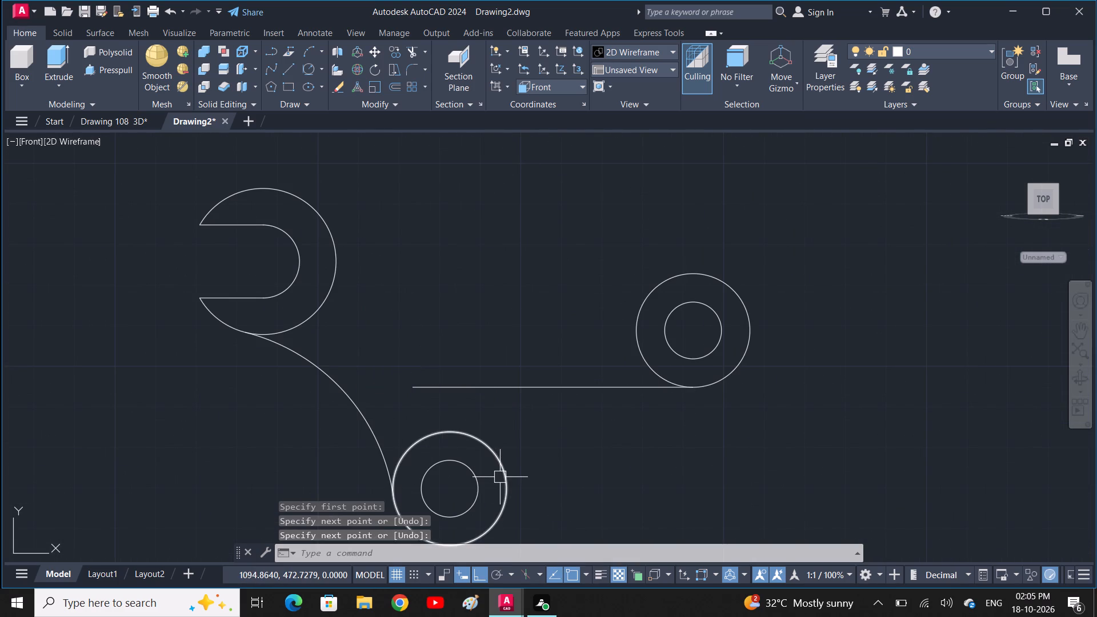
Fillet the lower outer circle's upper right side to the horizontal line with radius 8.
type("F R")
key("space")
type("8")
key("space")
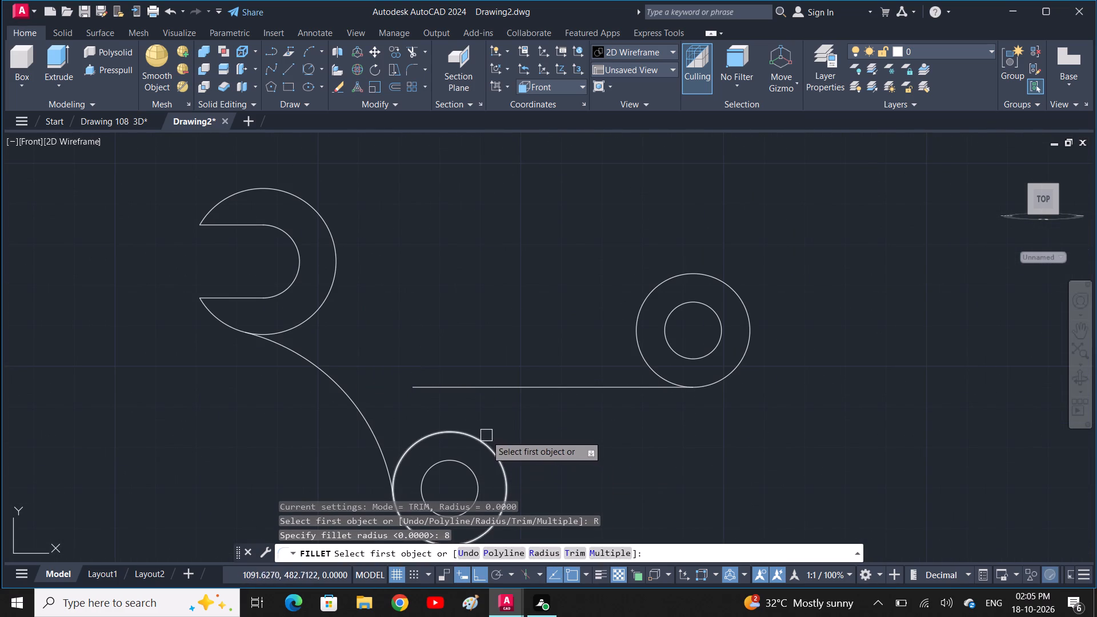
left_click(480, 440)
left_click(479, 388)
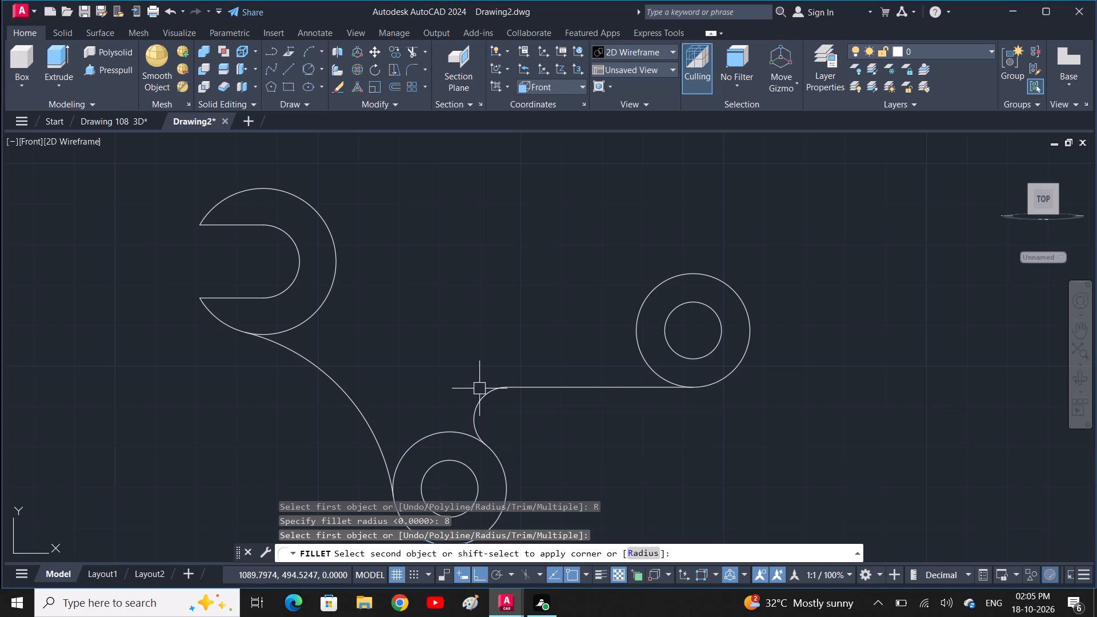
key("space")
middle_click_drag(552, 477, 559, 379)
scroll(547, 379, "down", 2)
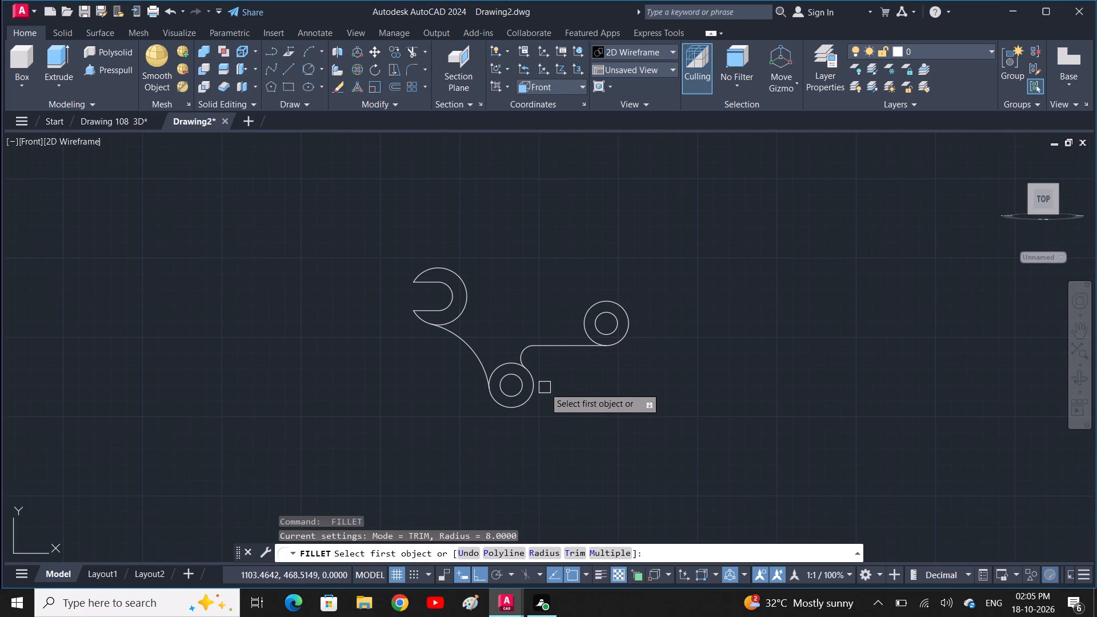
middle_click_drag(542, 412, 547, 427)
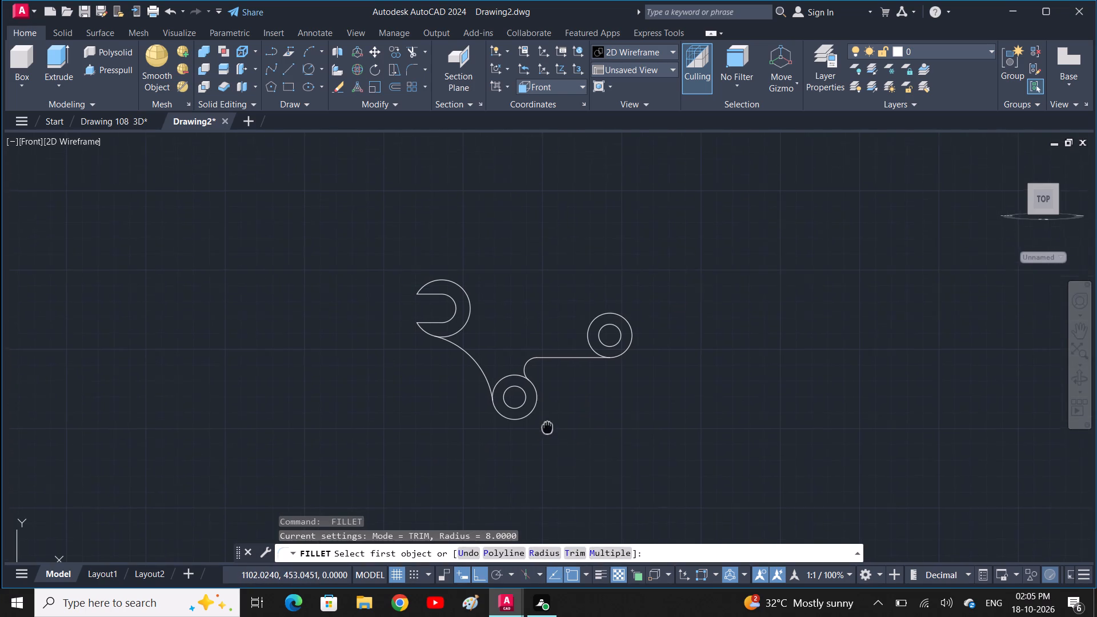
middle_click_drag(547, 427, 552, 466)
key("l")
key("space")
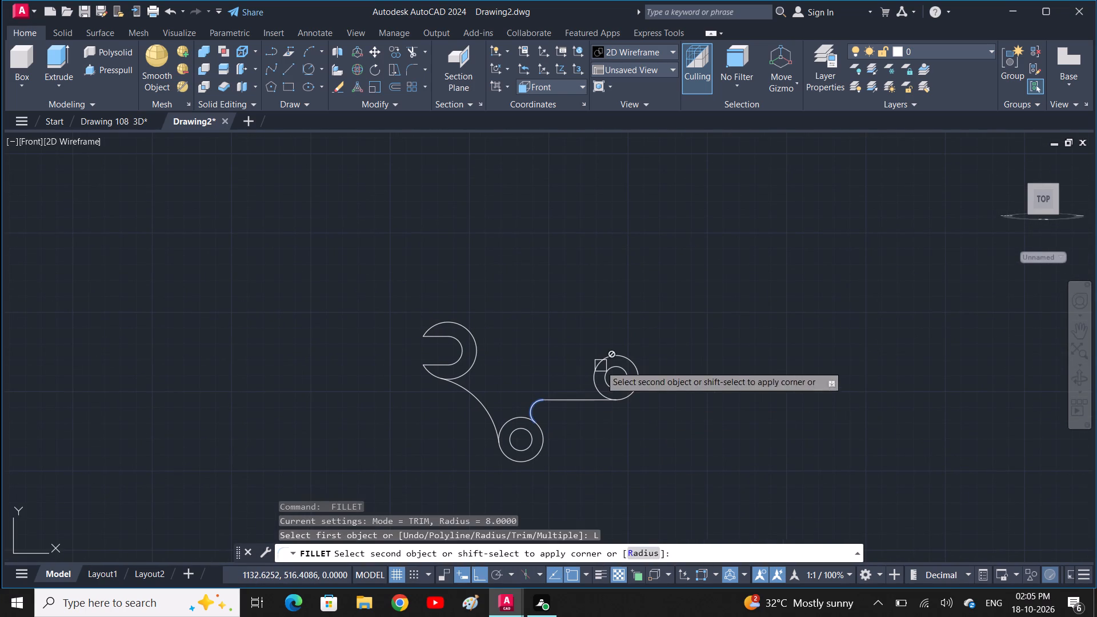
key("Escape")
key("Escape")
Draw a horizontal line leftward from the top quadrant of the right-hand outer circle, ending above the radius 8 fillet.
key("l")
key("space")
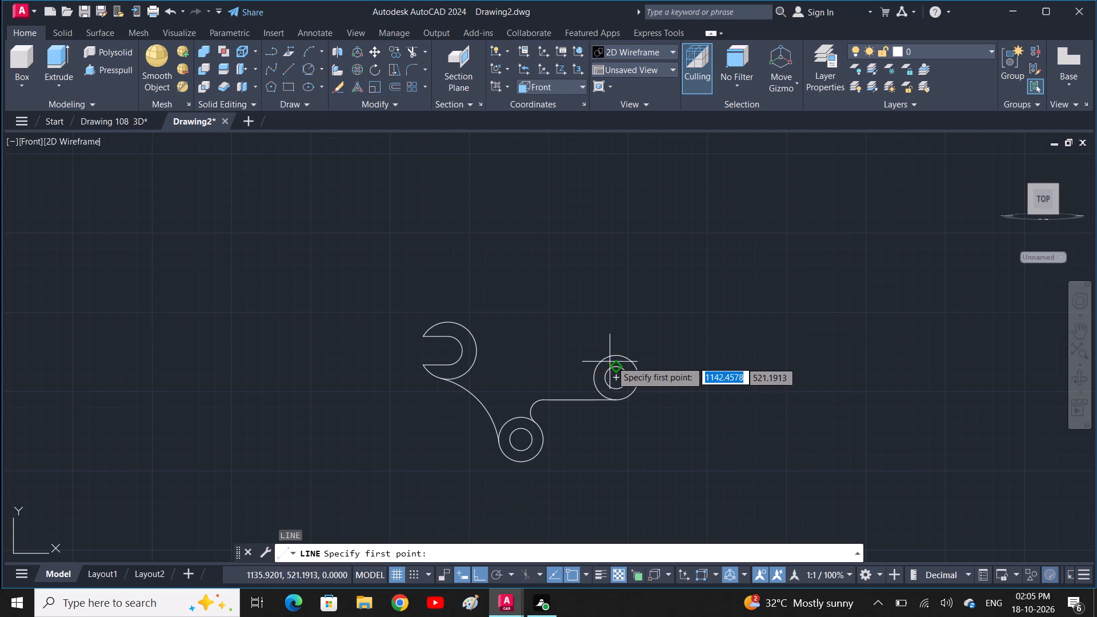
left_click(614, 358)
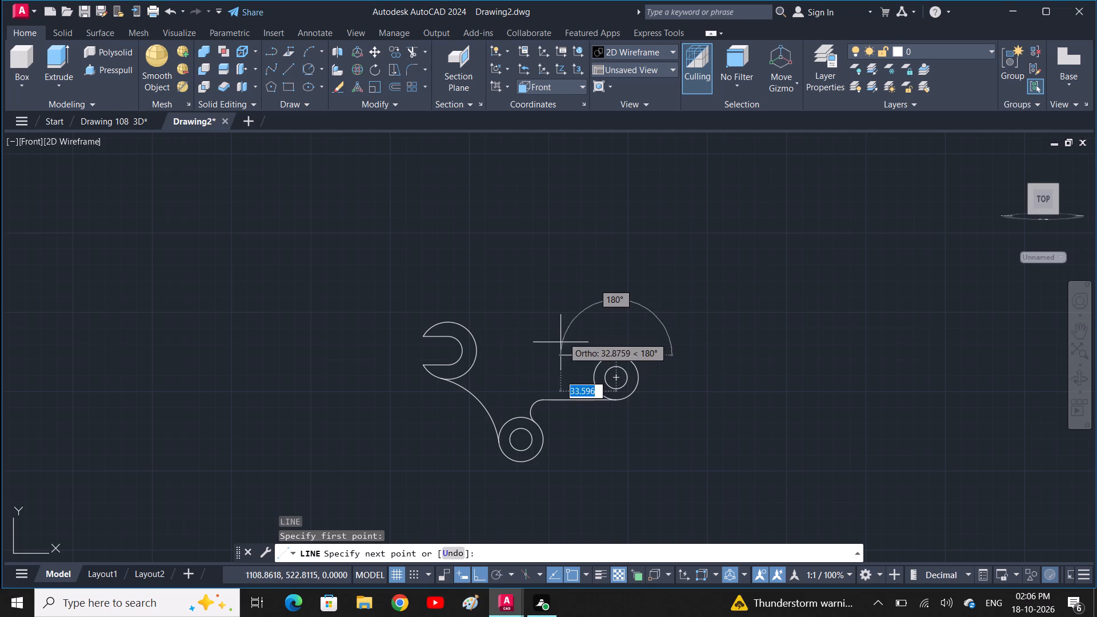
left_click(530, 359)
key("Escape")
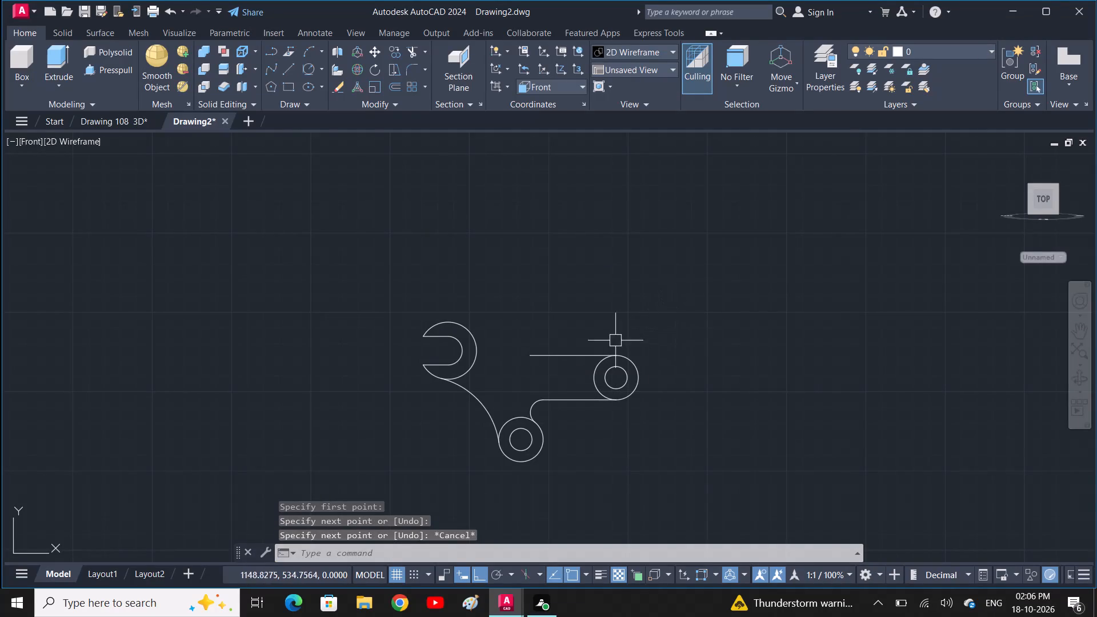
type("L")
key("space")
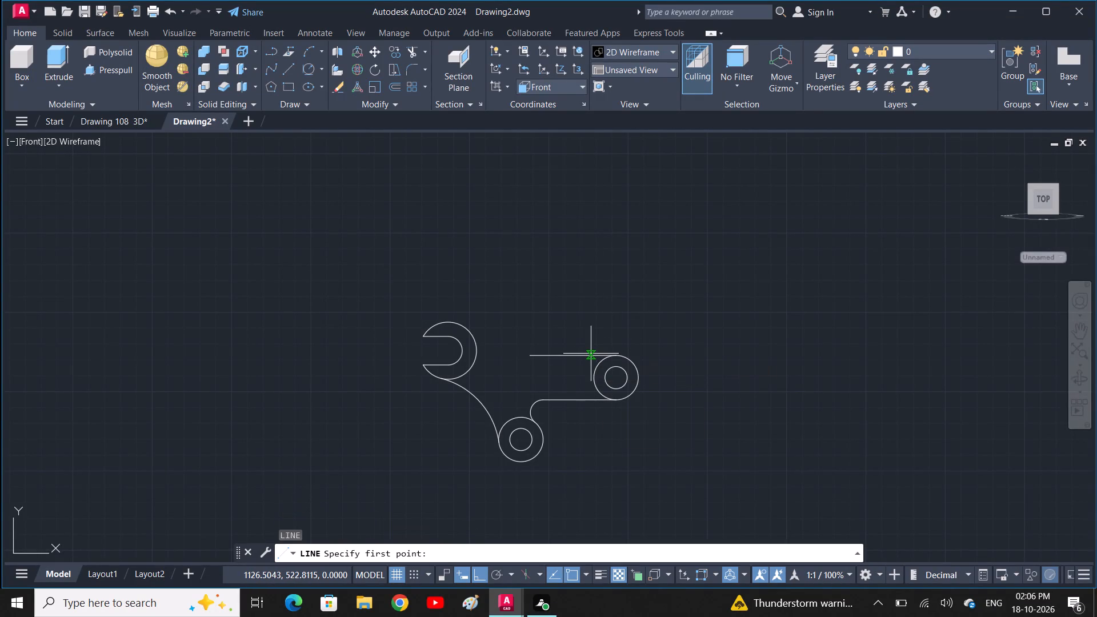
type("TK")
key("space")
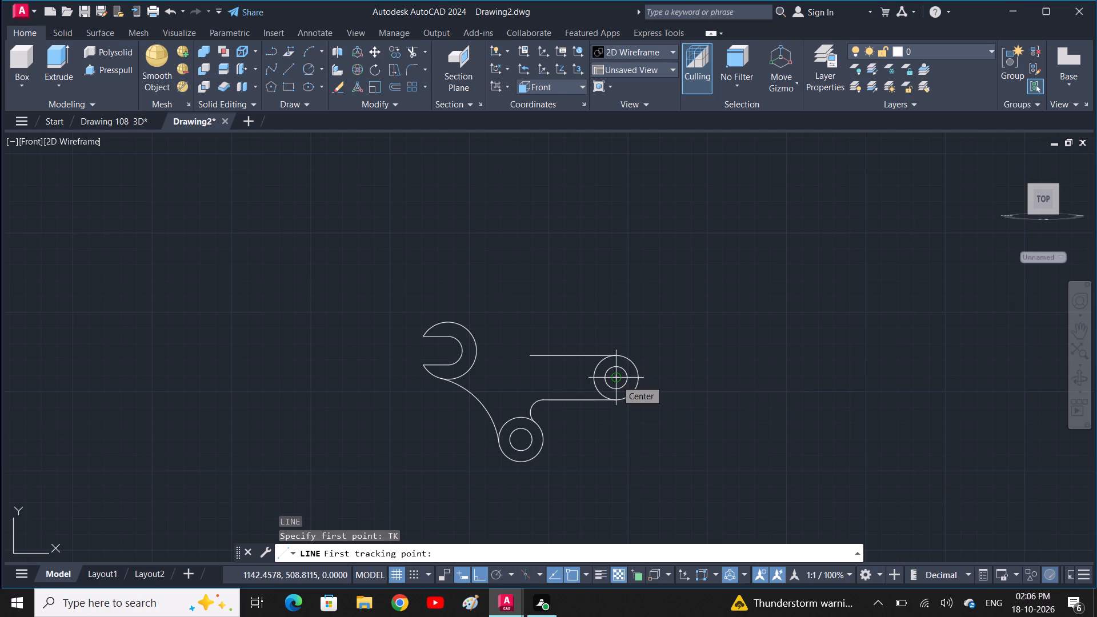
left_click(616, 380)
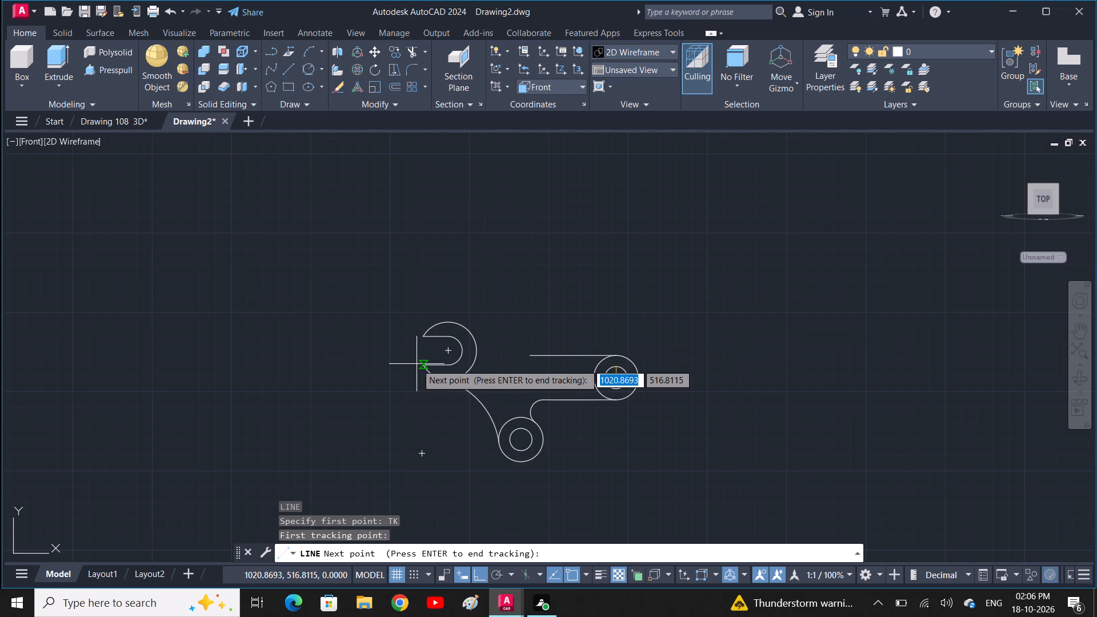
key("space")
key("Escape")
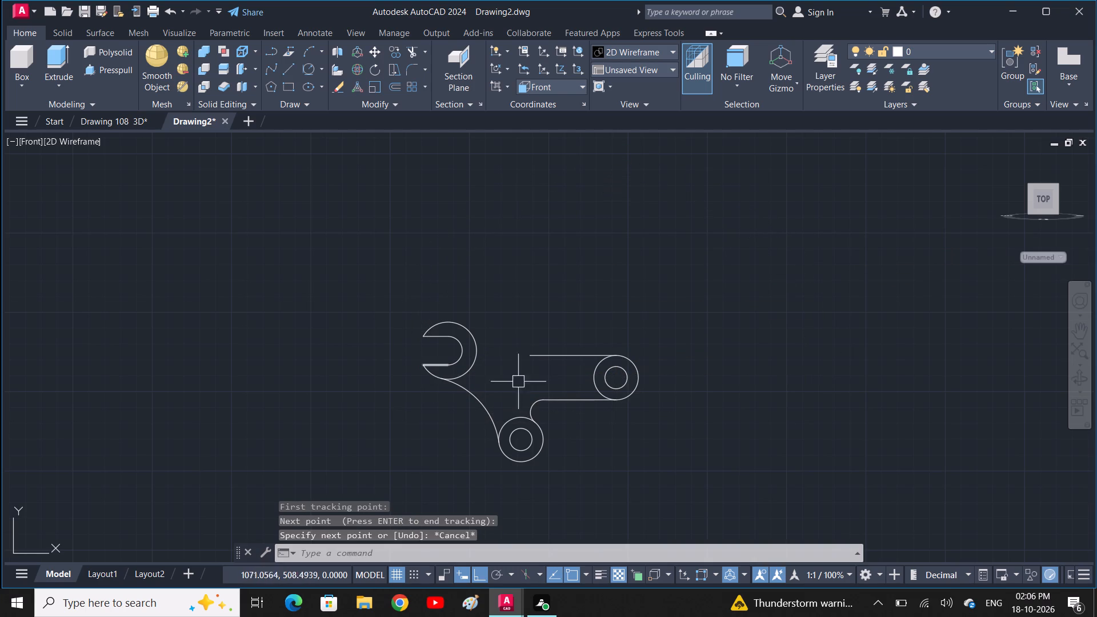
Draw a horizontal line 42 units long leftward from the centre of the right-hand circle pair, with Ortho on.
type("L")
key("space")
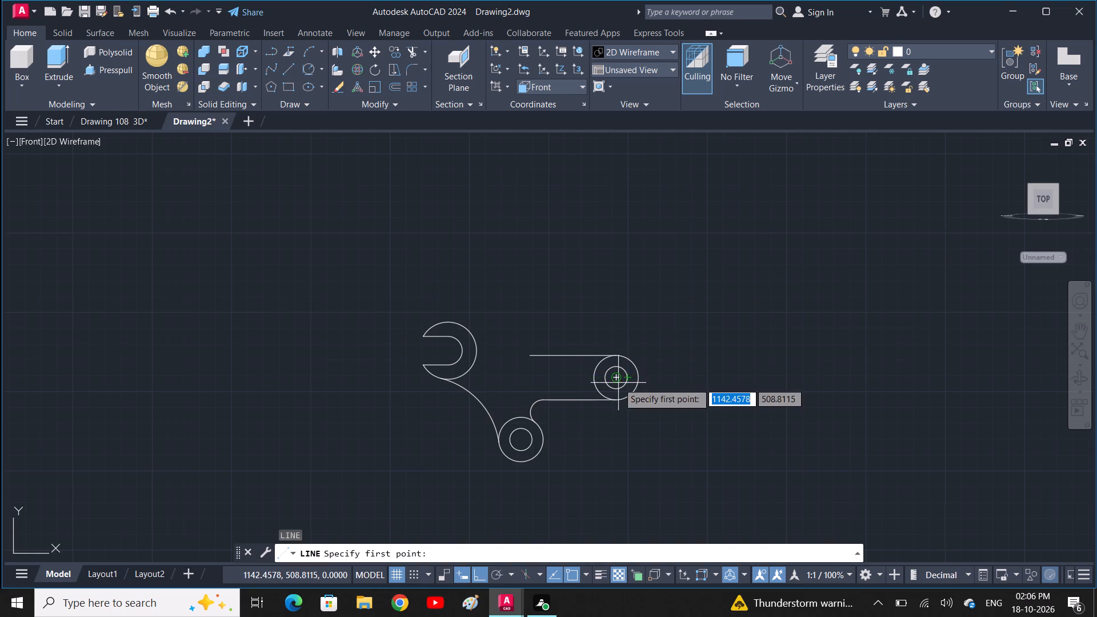
left_click(618, 381)
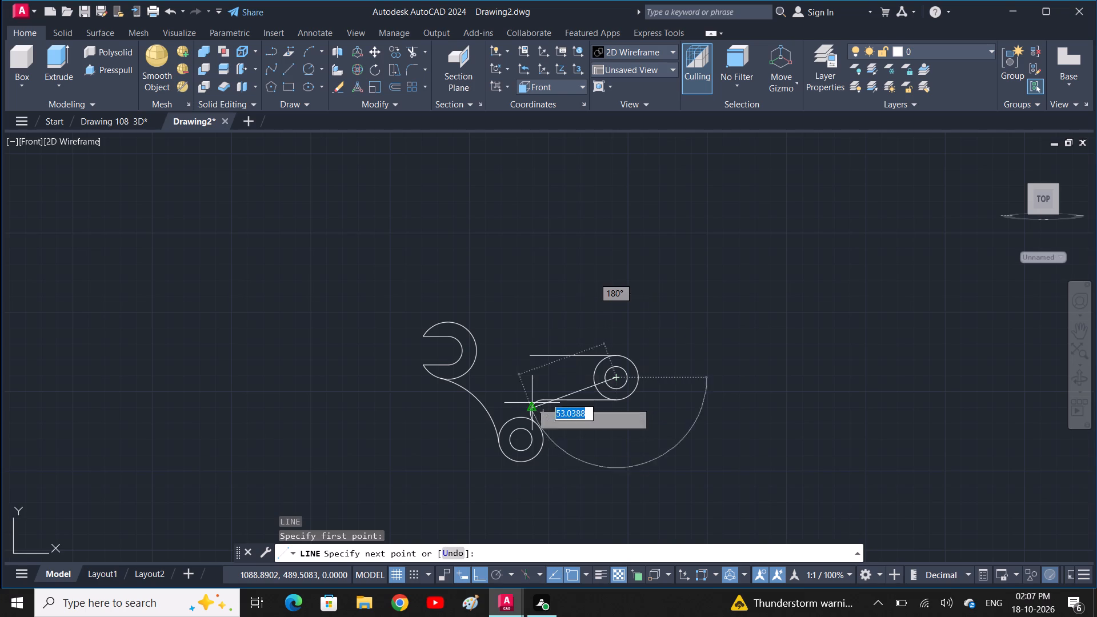
key("F8")
key("F8")
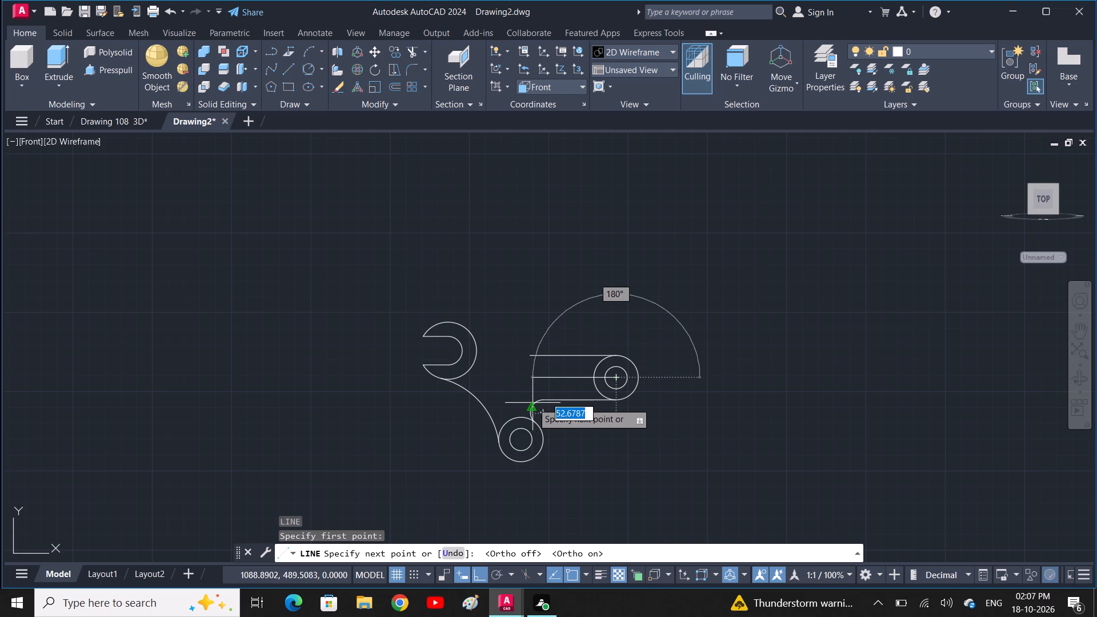
type("42")
key("space")
key("space")
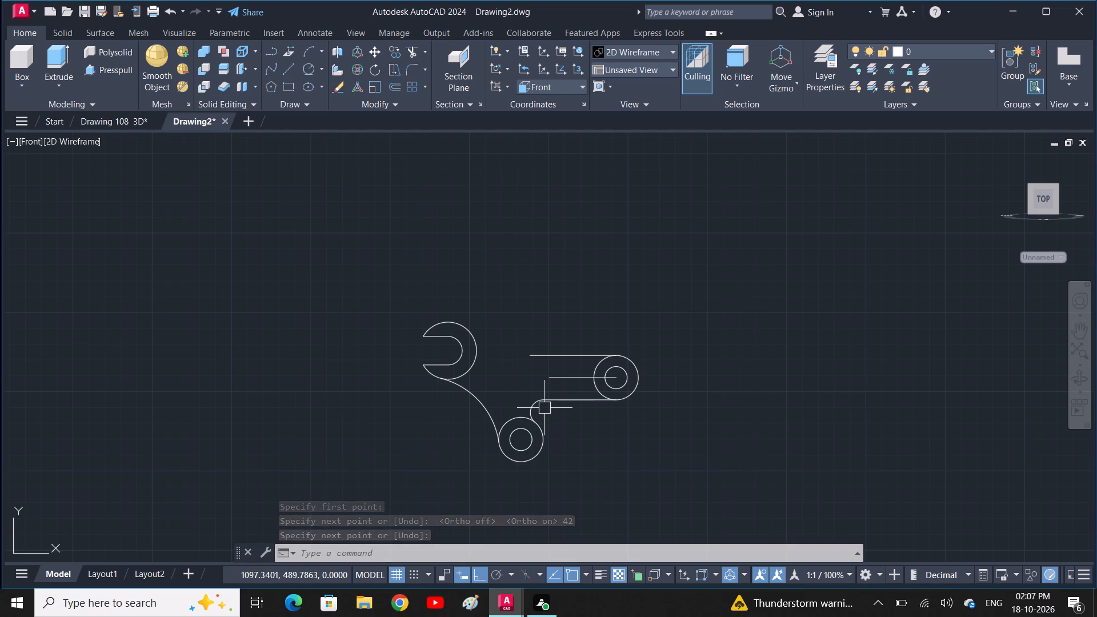
Draw concentric circles of radius 6 and radius 11 centred on the left end of the 42-unit line.
type("C")
key("space")
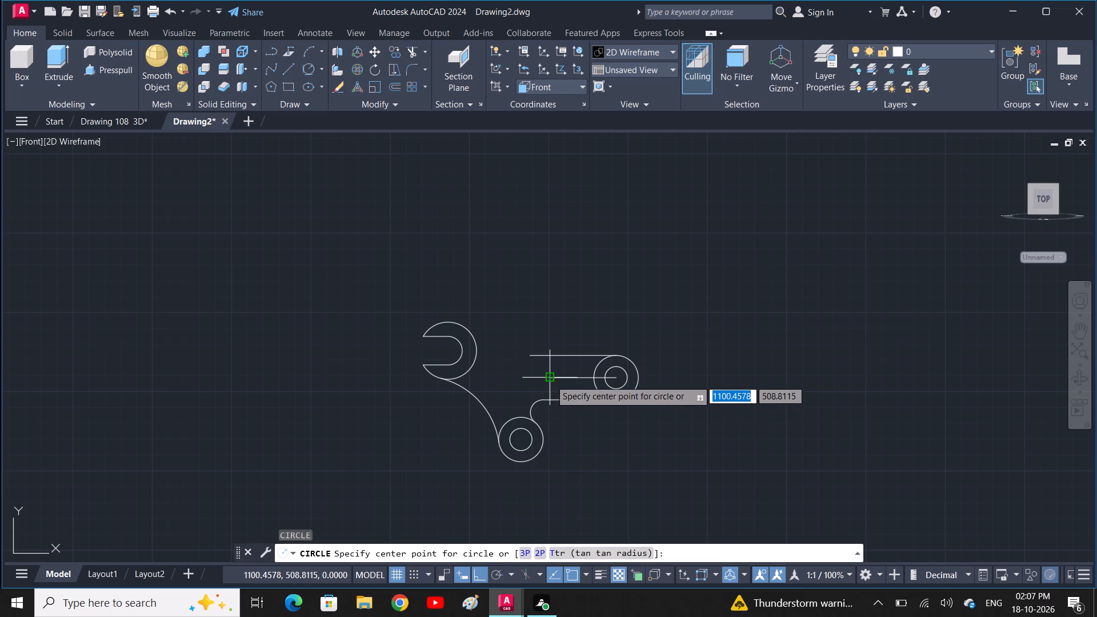
left_click(550, 378)
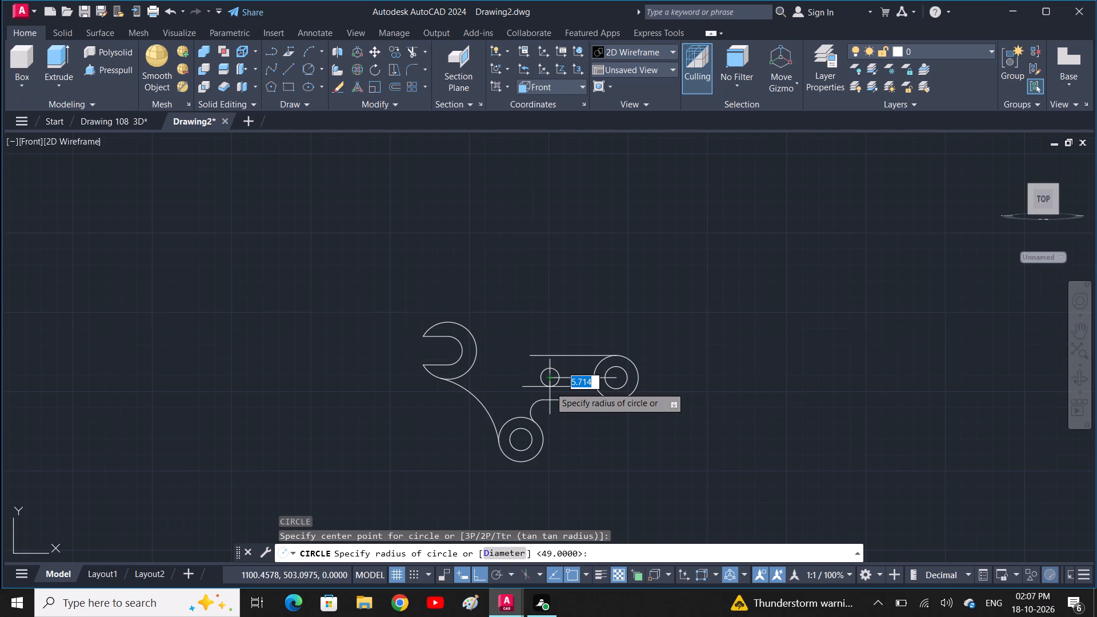
type("6")
key("space")
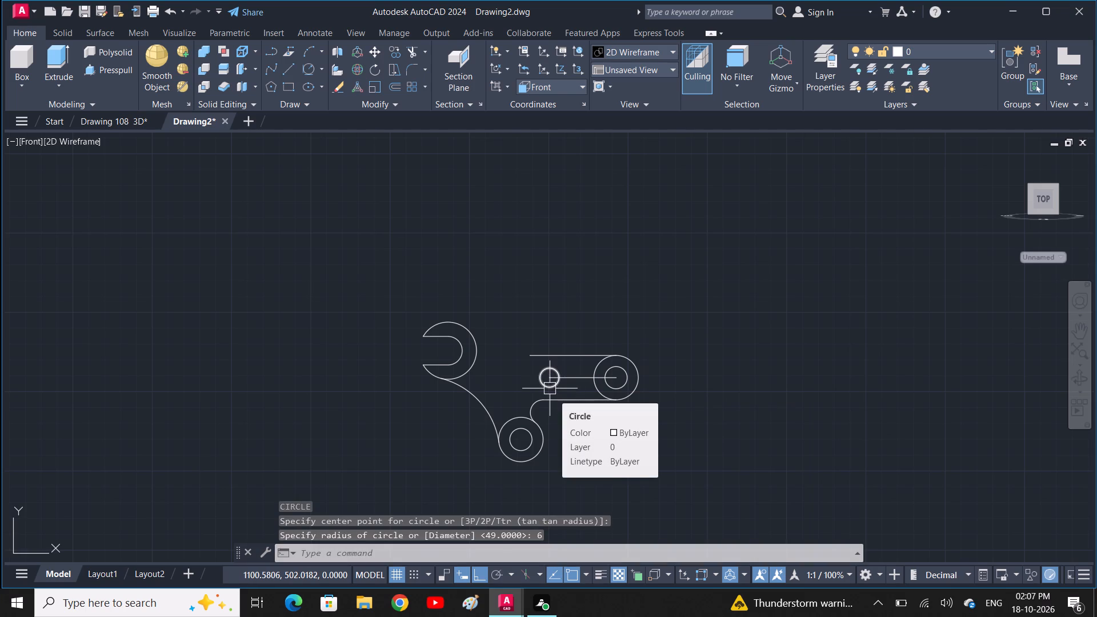
type("C")
key("space")
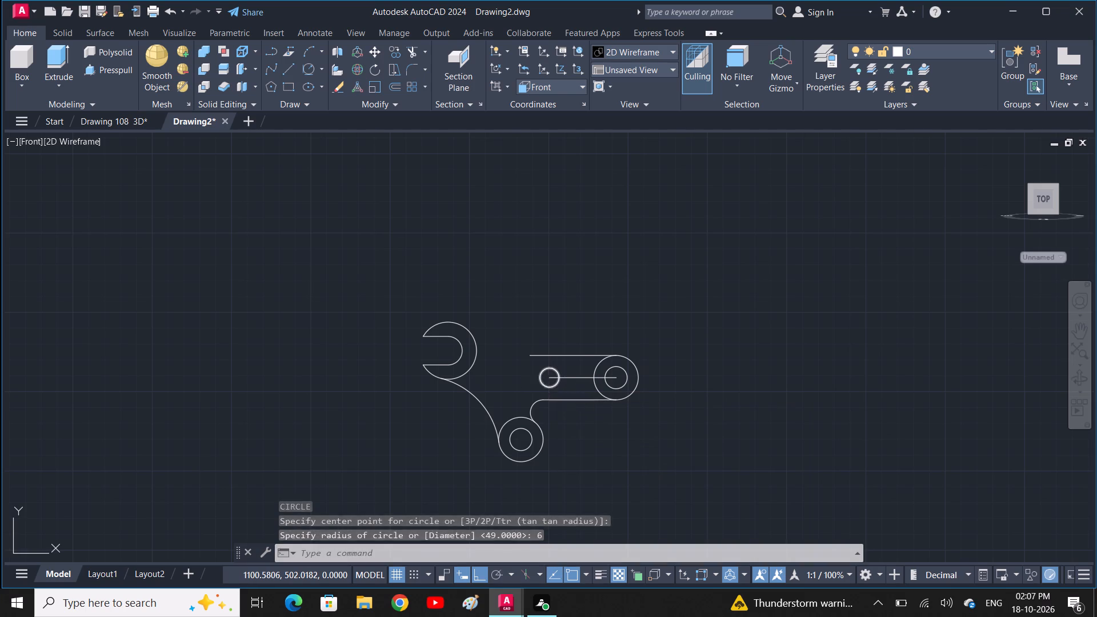
left_click(548, 377)
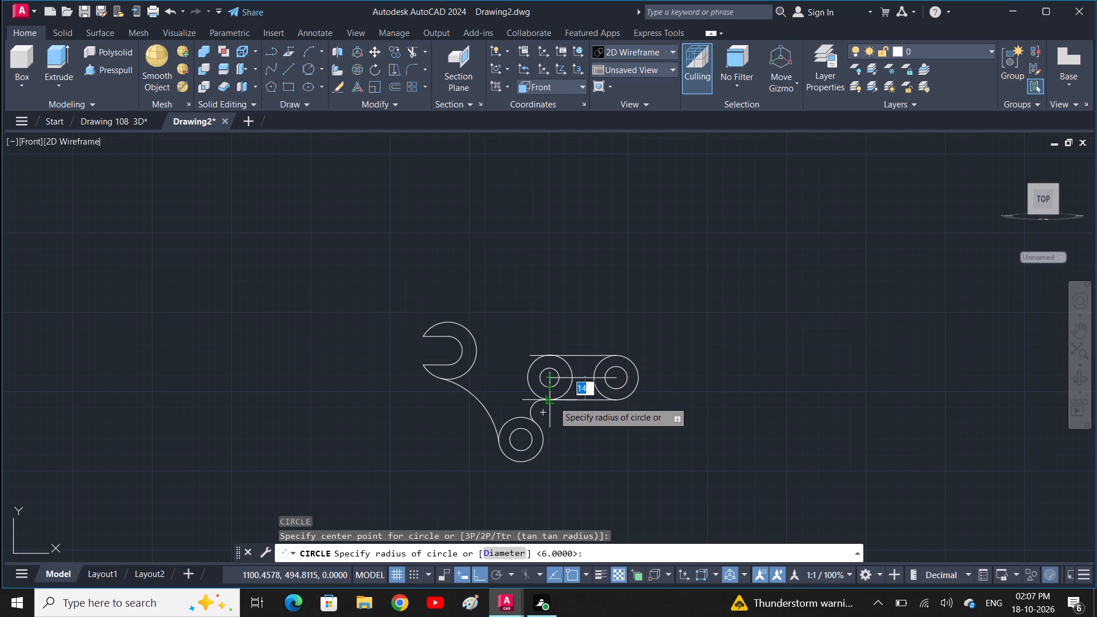
type("11")
key("space")
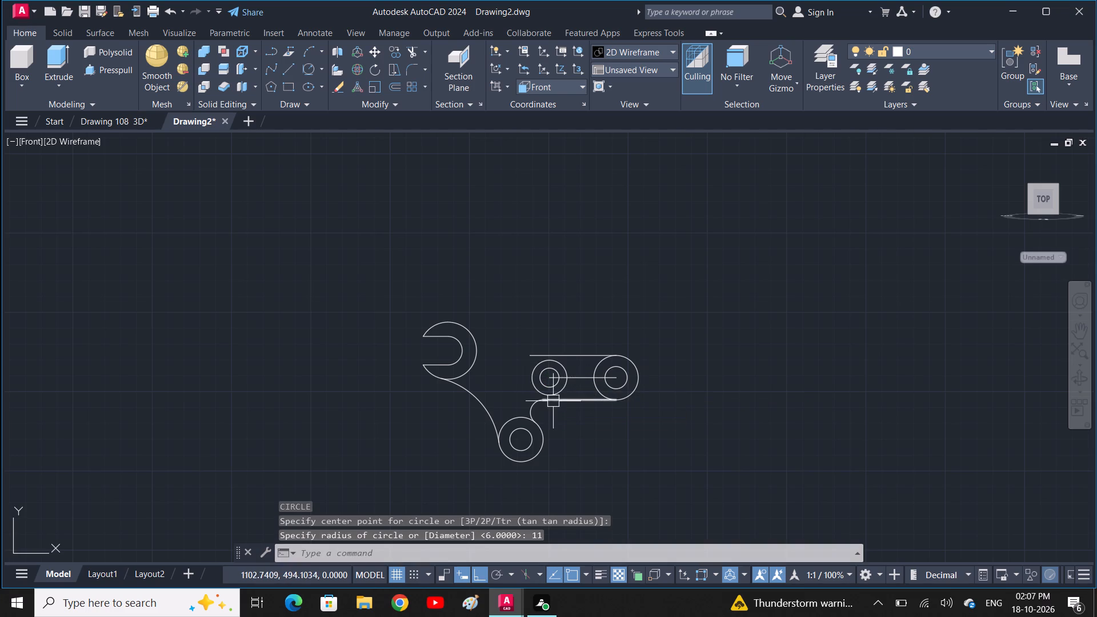
Move the radius 11 circle 32 units horizontally to the left, using its centre as the base point.
left_click(566, 392)
type("M")
key("space")
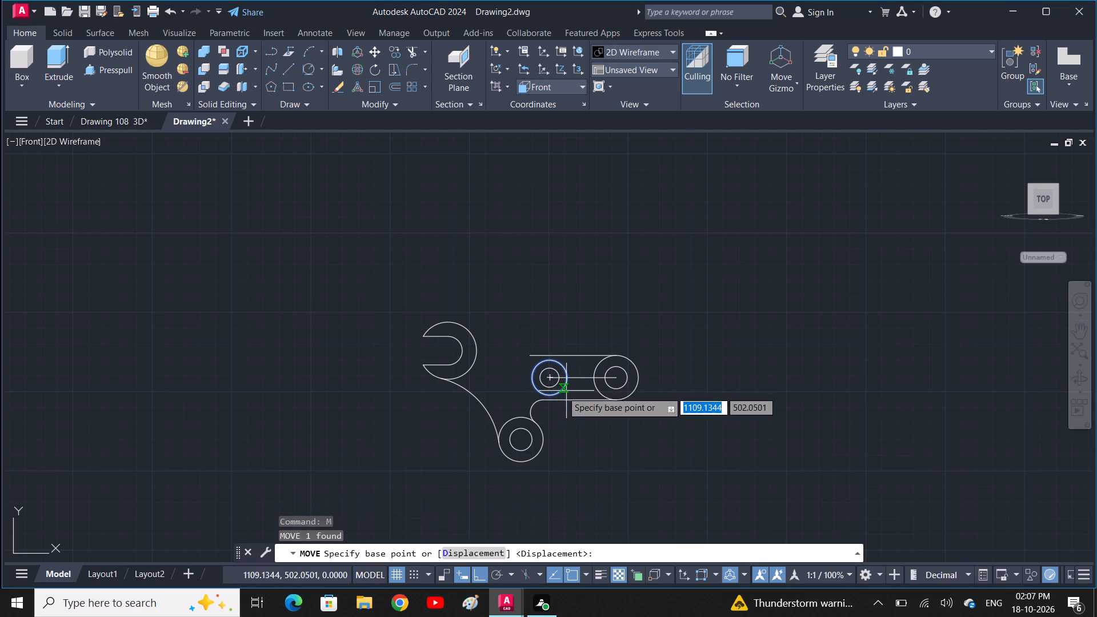
left_click(552, 378)
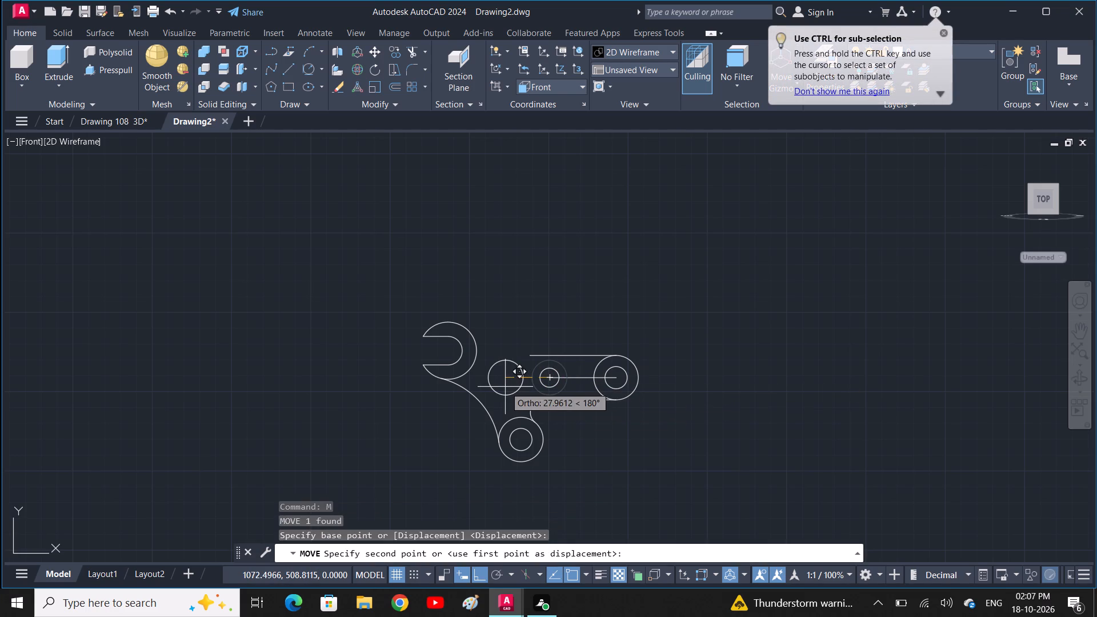
type("32")
key("space")
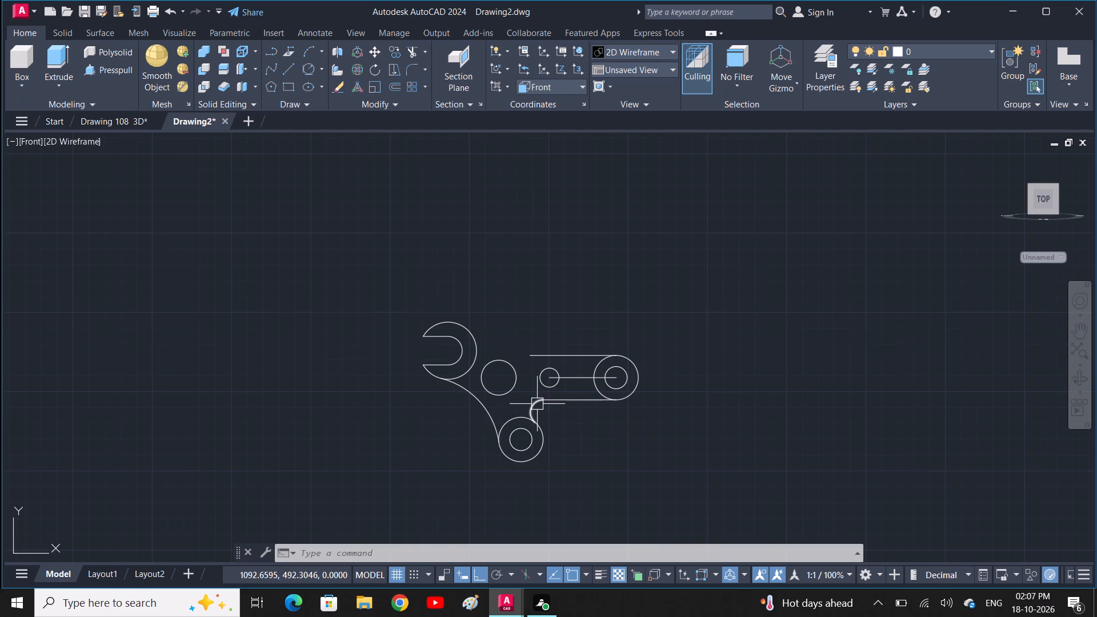
Draw a horizontal line rightward from the top quadrant of the slotted head's outer arc, extending past the radius 6 circle.
key("l")
key("space")
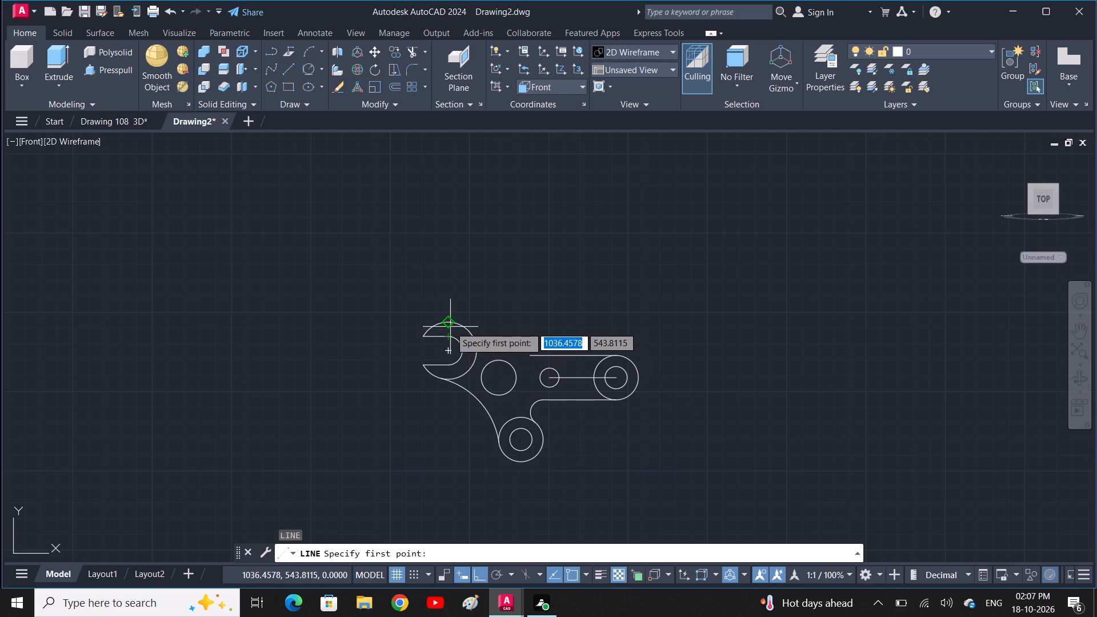
left_click_drag(445, 320, 451, 318)
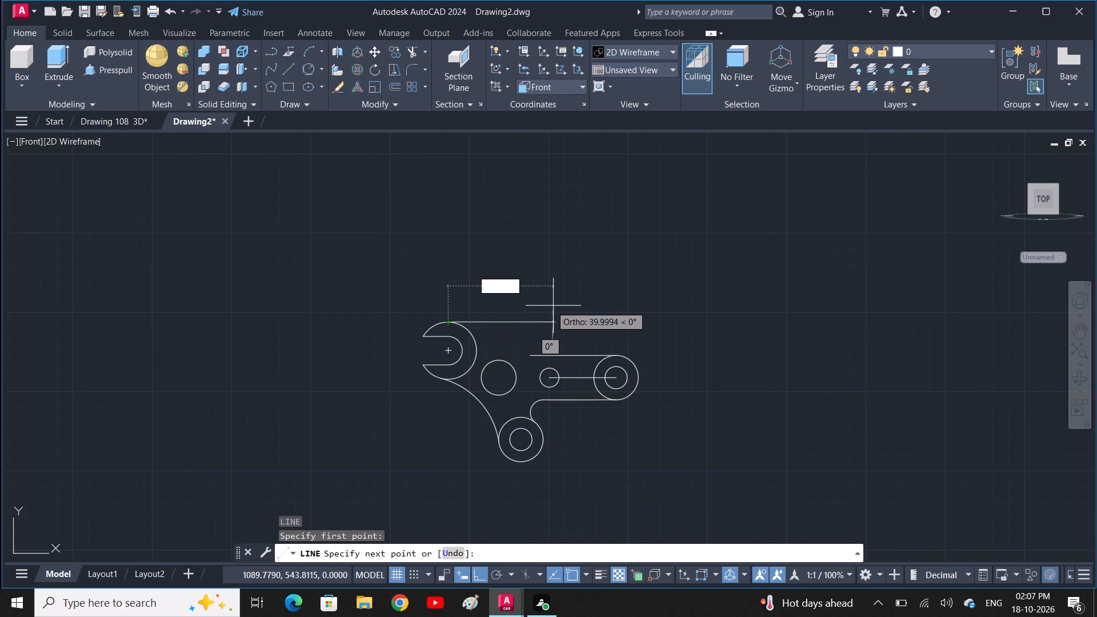
left_click(576, 312)
key("space")
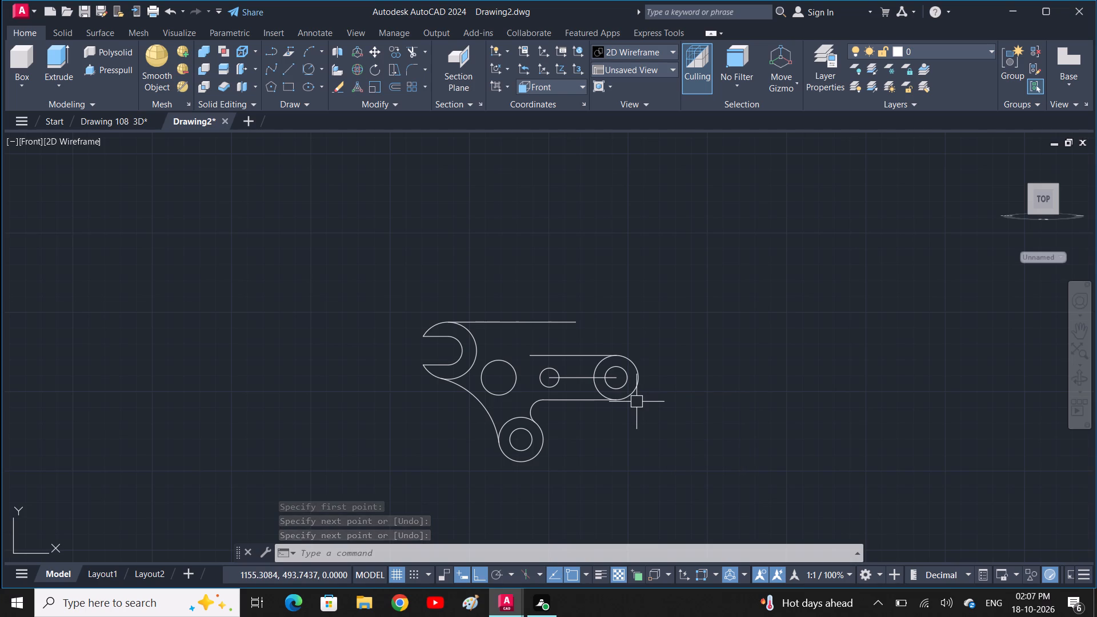
Draw a line from the right-hand circle pair's centre vertically upward 14 units.
type("L")
key("space")
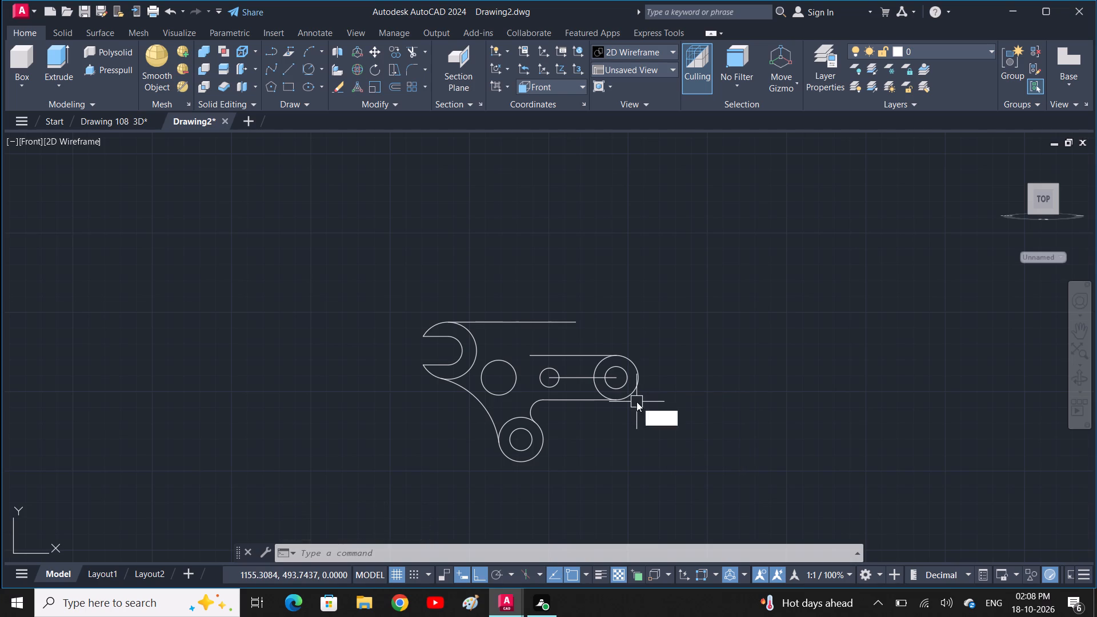
left_click(614, 381)
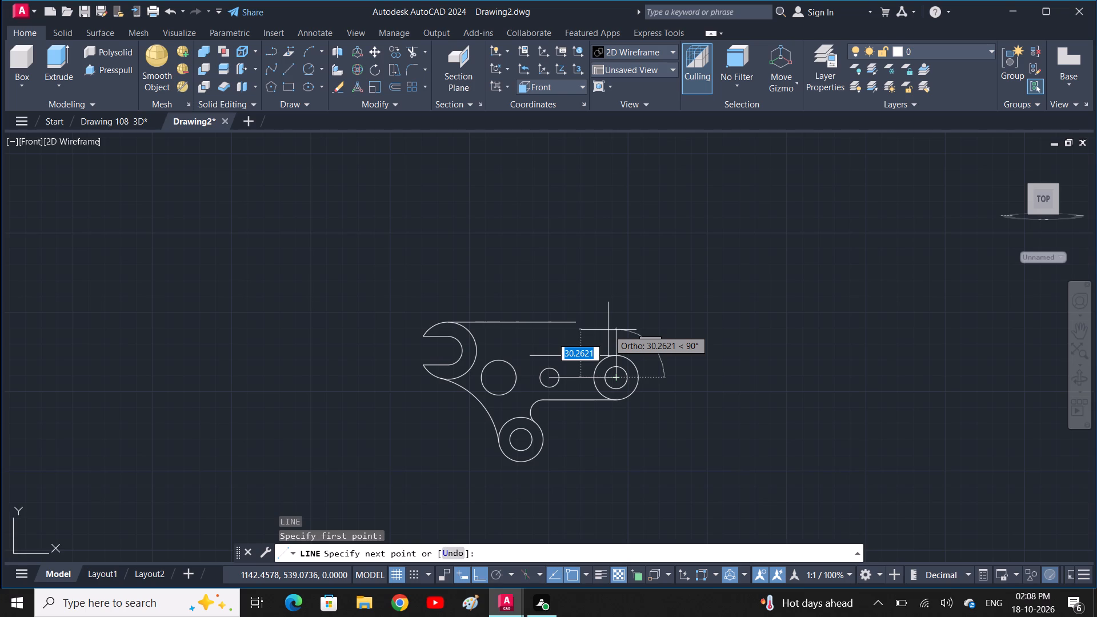
type("14")
key("space")
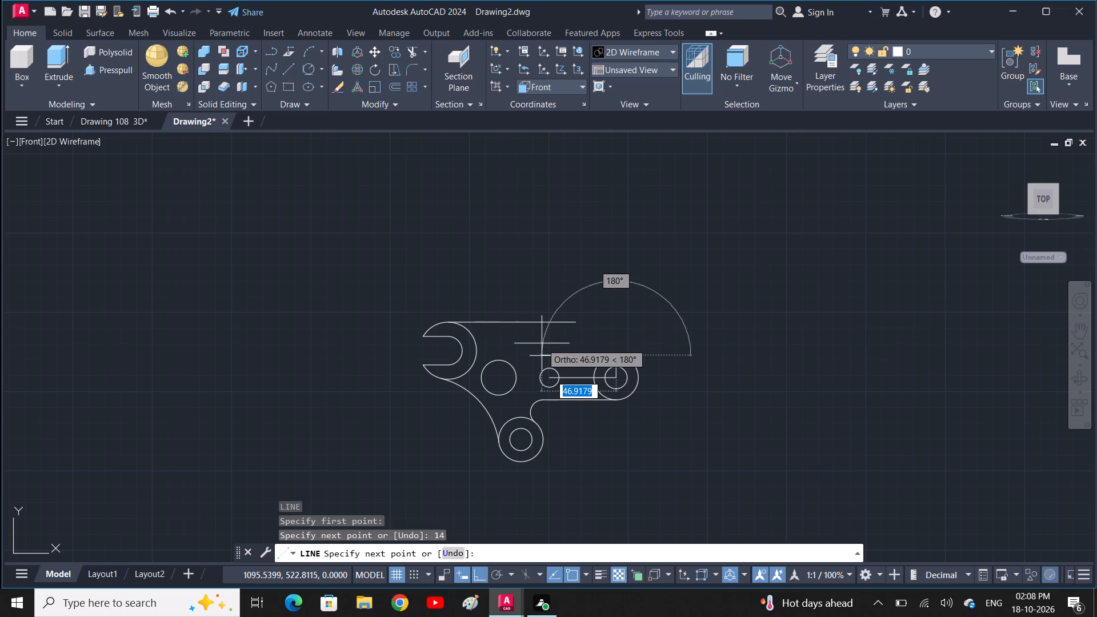
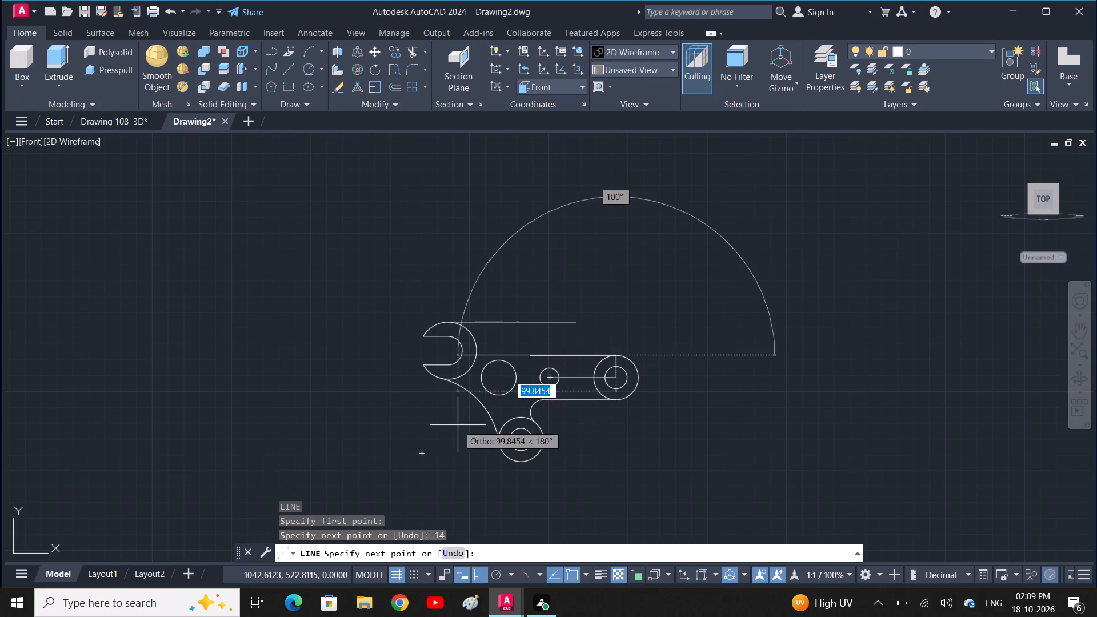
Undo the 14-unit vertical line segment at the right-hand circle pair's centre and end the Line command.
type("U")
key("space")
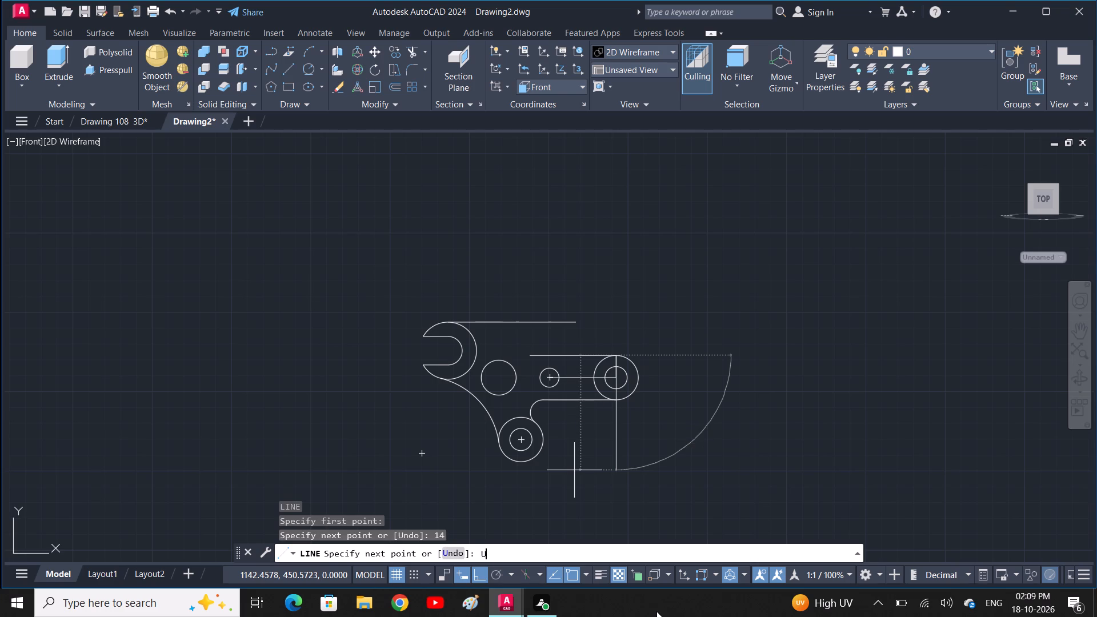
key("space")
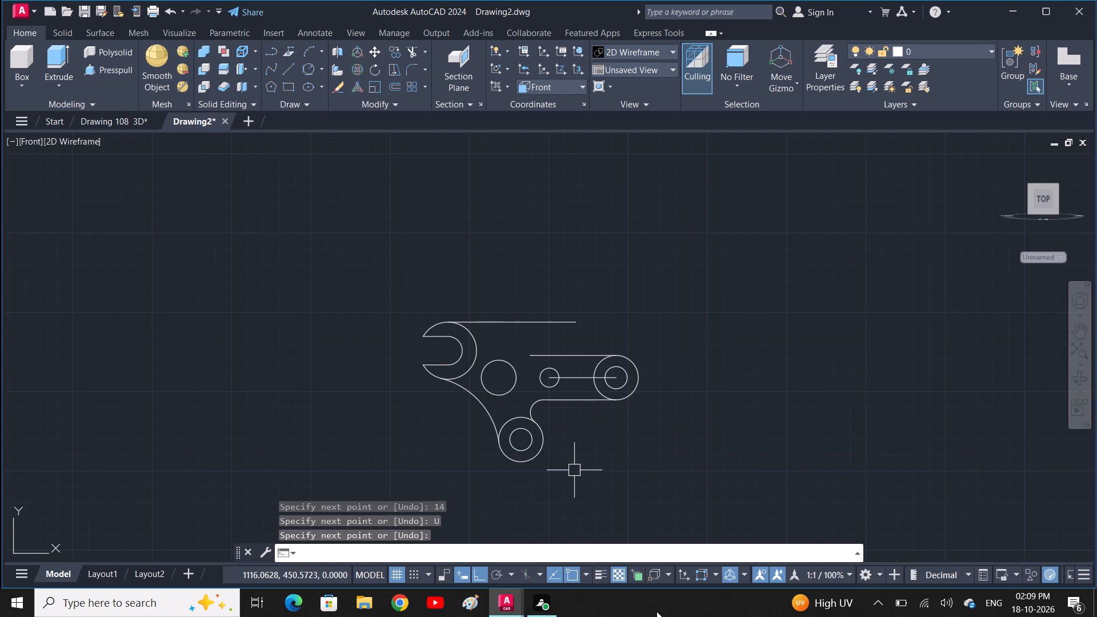
Draw construction lines from the right-hand circle pair's centre: about 65 units up, 49 units left, and about 46 units down across the top line.
type("L")
key("space")
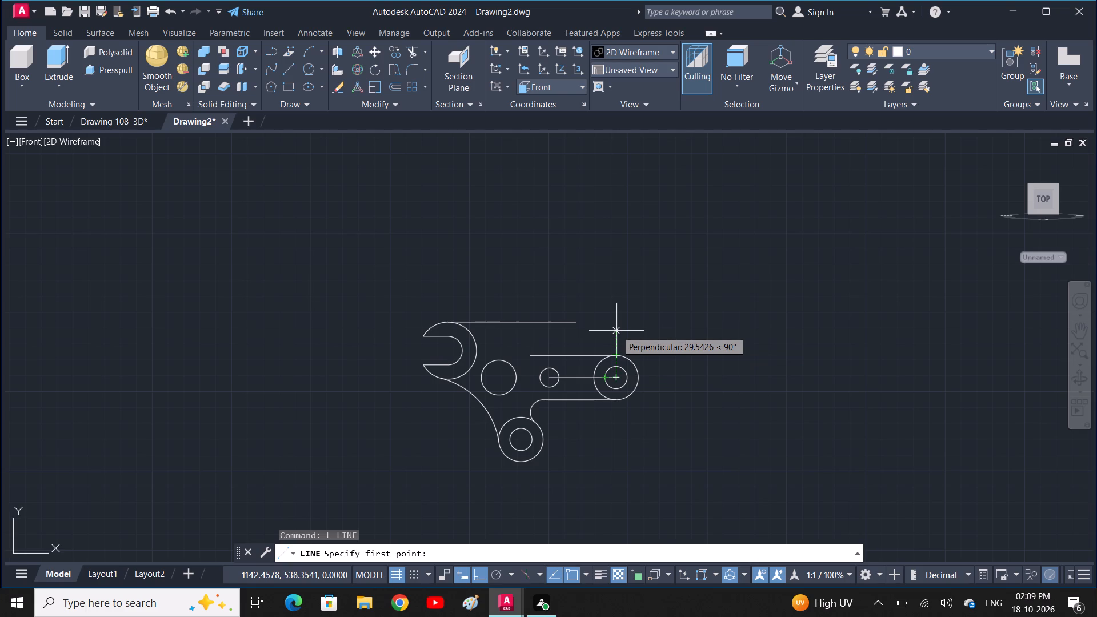
left_click(616, 381)
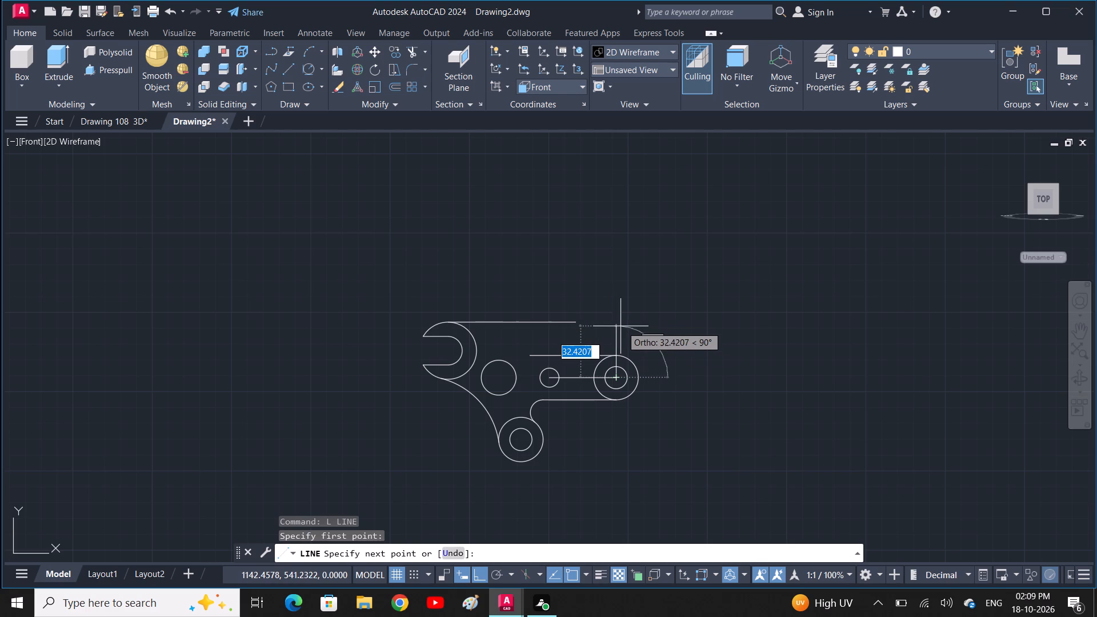
left_click(624, 274)
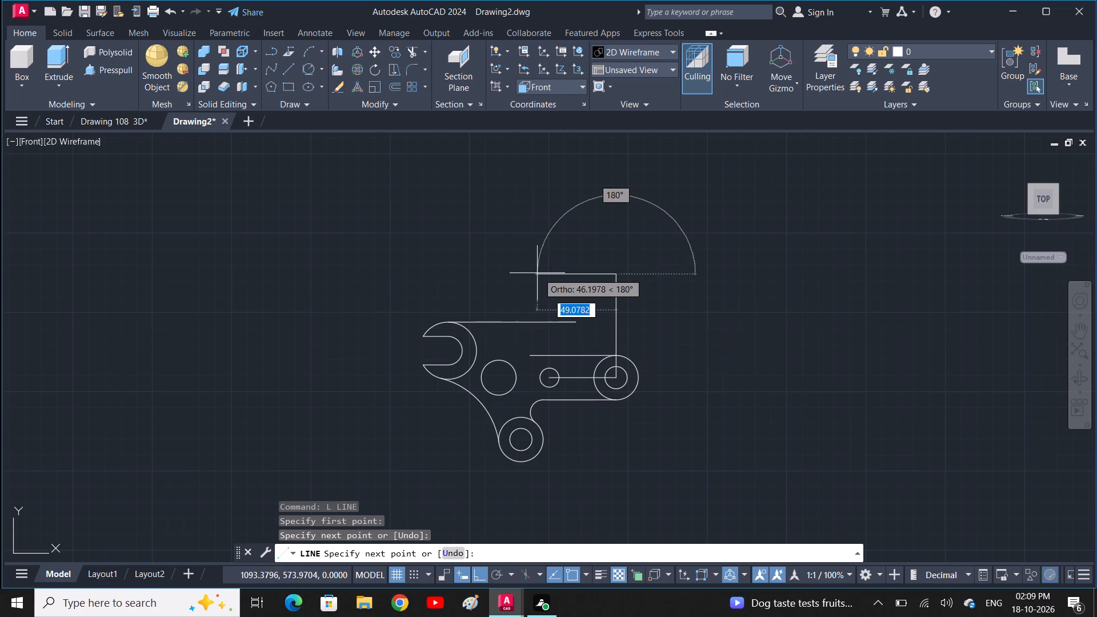
type("49")
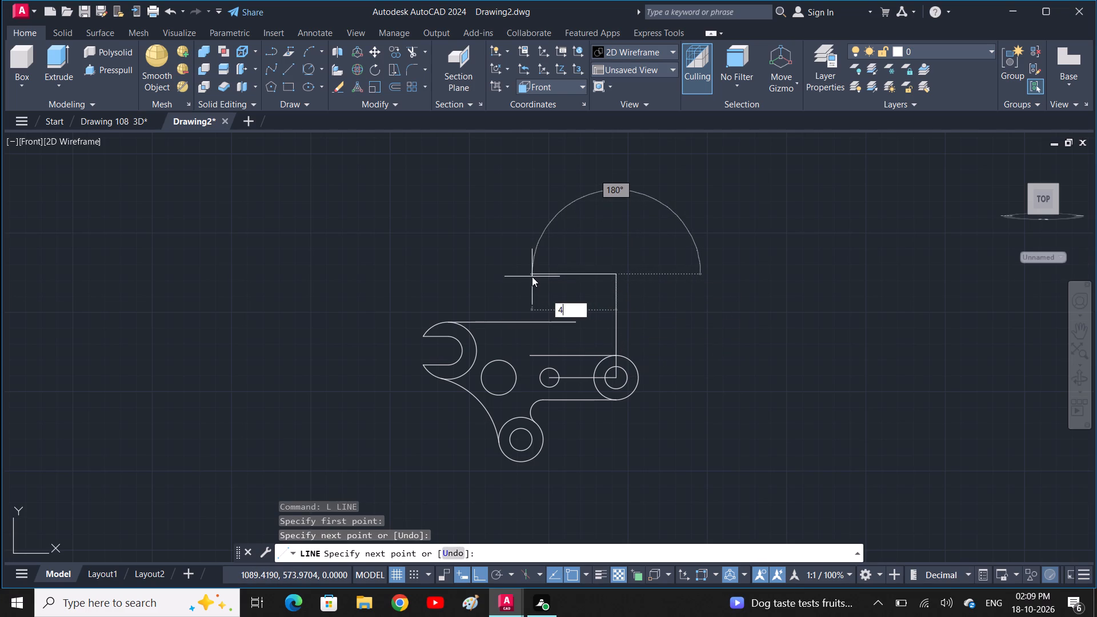
key("Return")
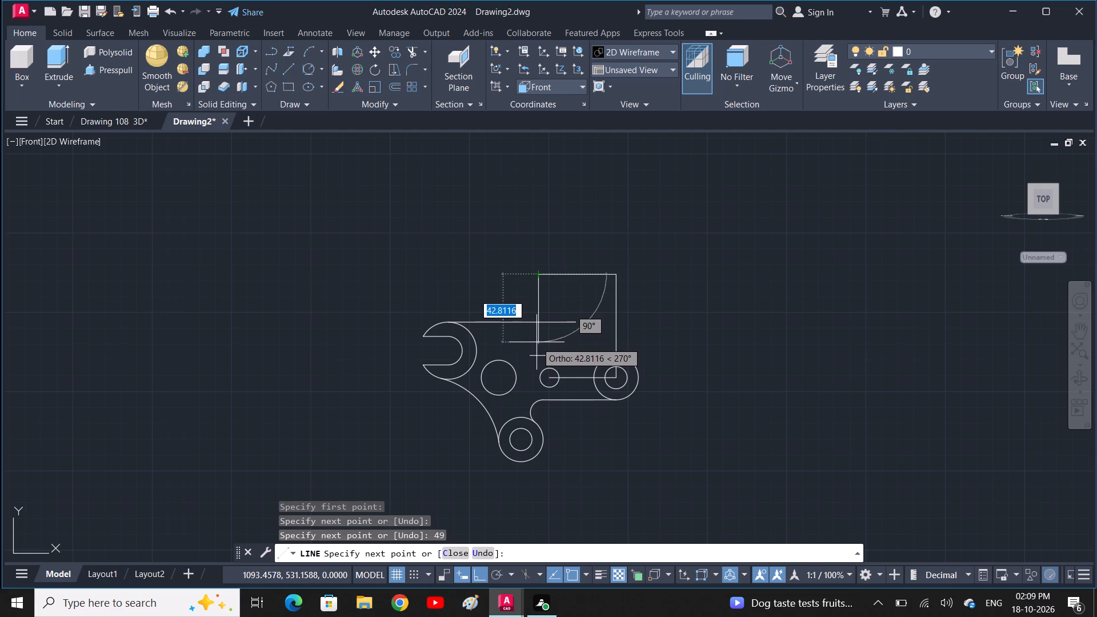
left_click(538, 348)
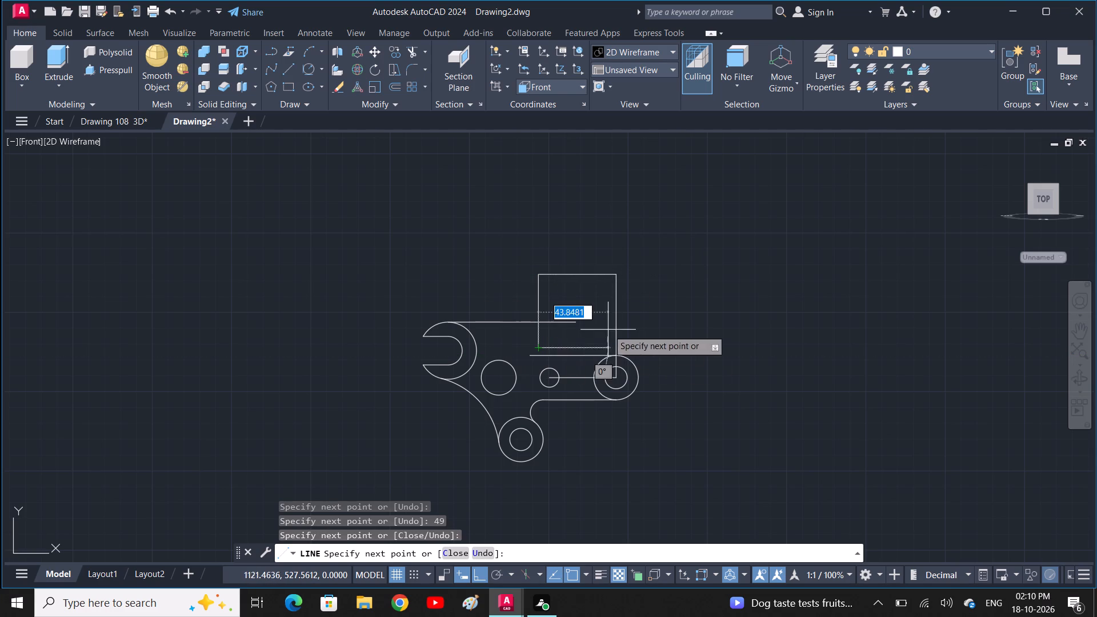
key("Escape")
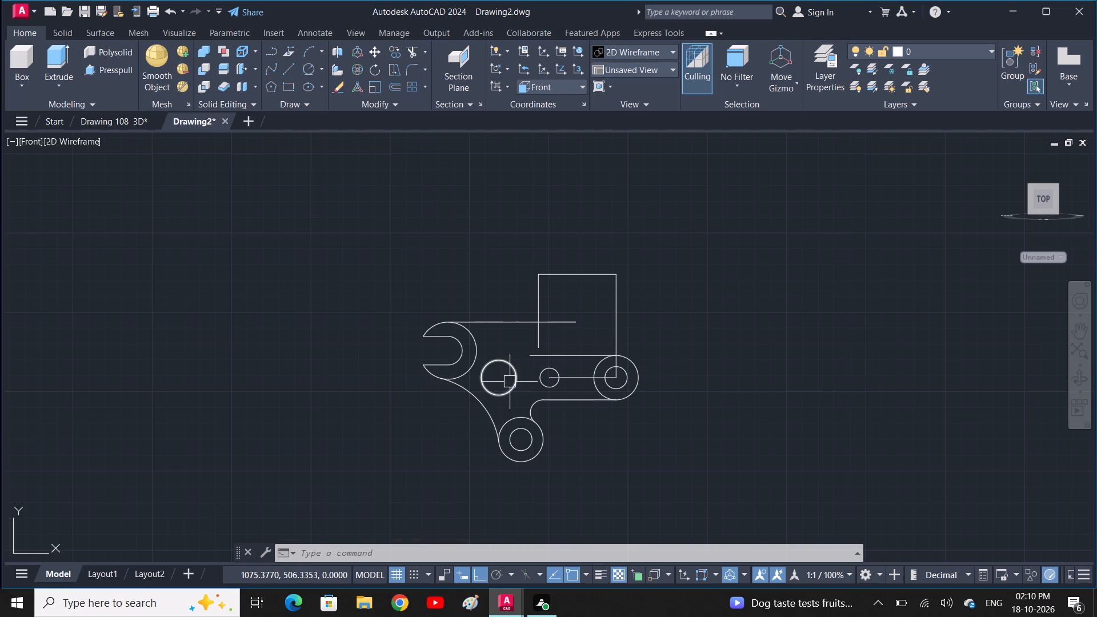
Draw a circle of radius 14 centred where the downward construction line crosses the top horizontal line.
key("v")
key("BackSpace")
type("C")
key("space")
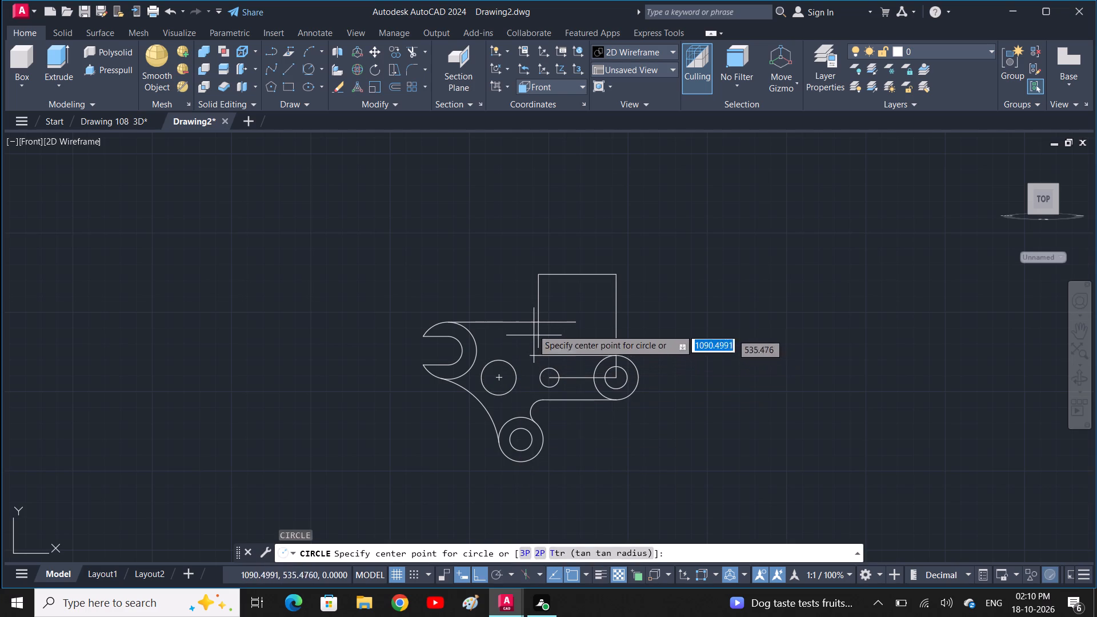
left_click(535, 319)
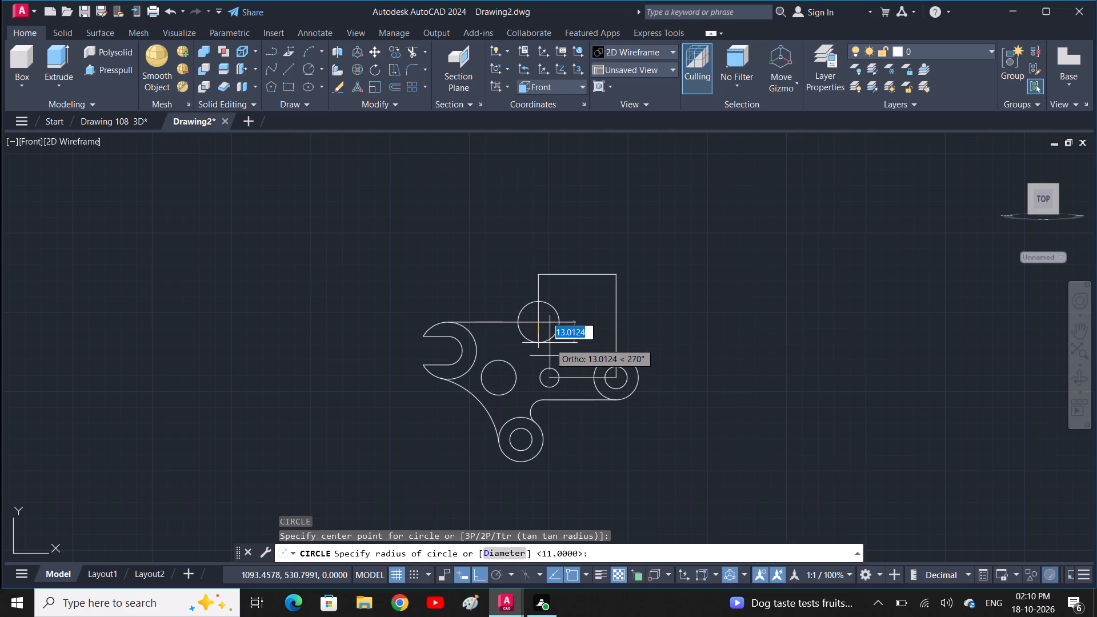
key("1")
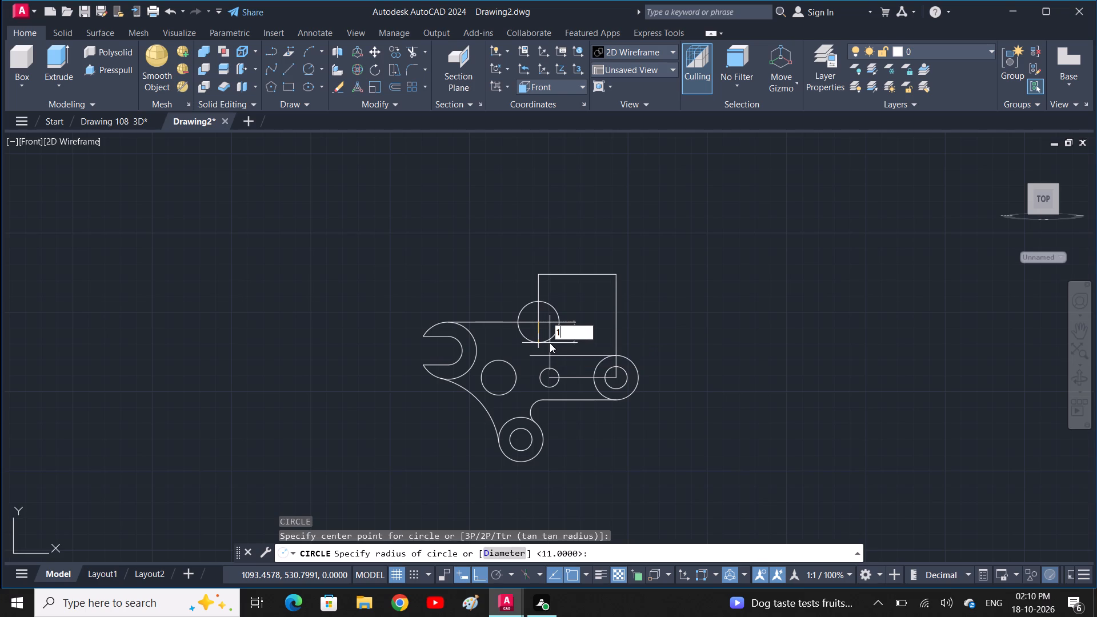
type("4")
key("space")
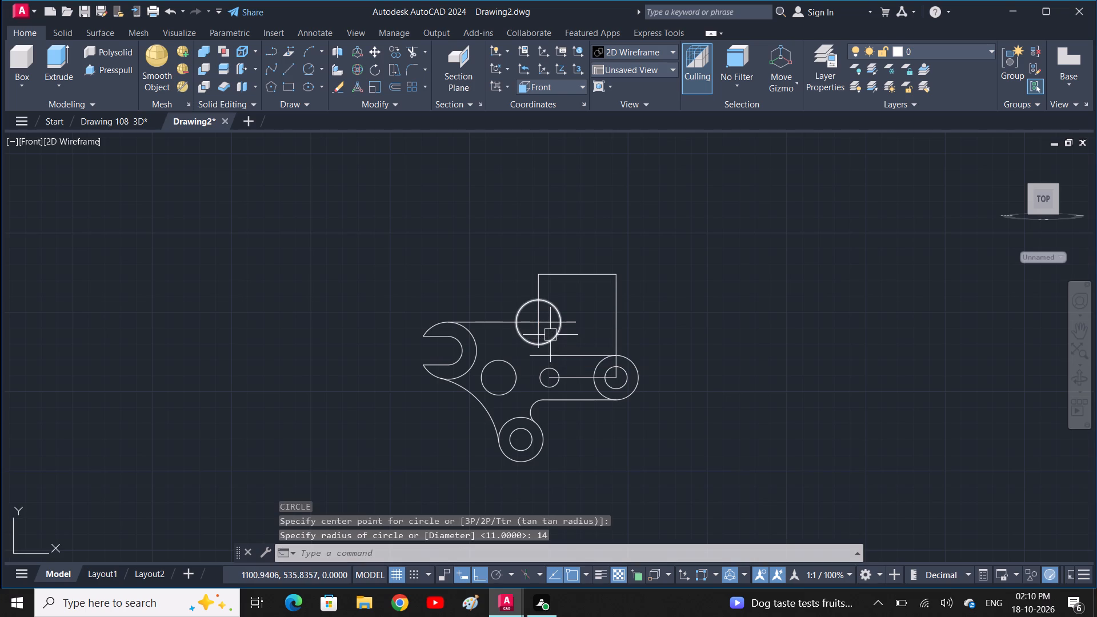
Move the radius 14 circle down 14 units from its centre to its bottom quadrant, making it tangent to the top line.
left_click(560, 306)
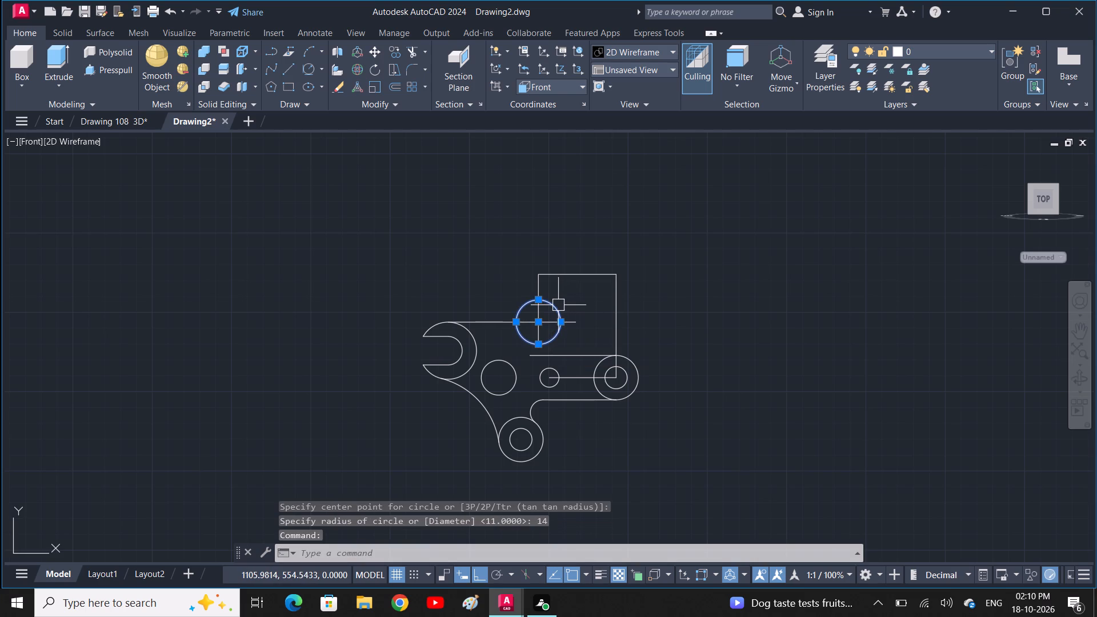
type("M")
key("space")
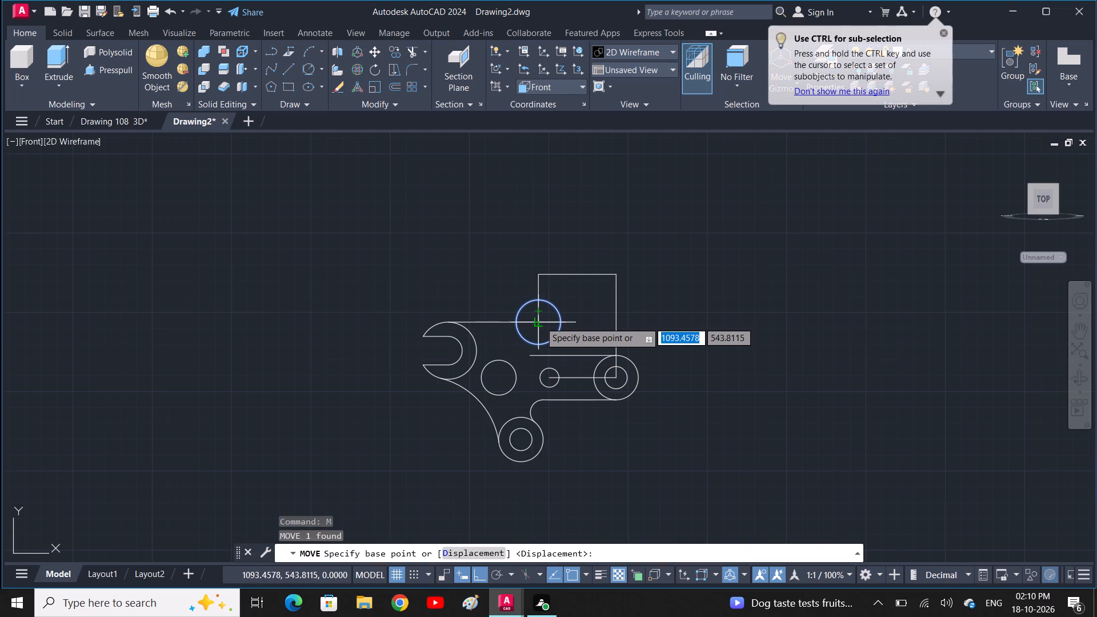
left_click(540, 322)
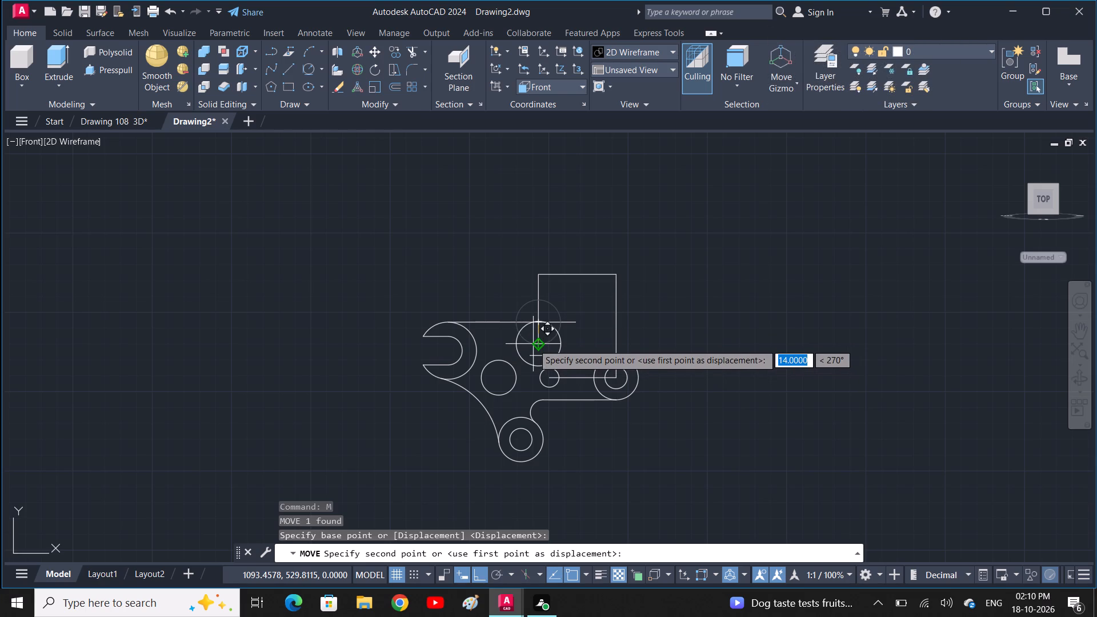
scroll(533, 344, "up", 2)
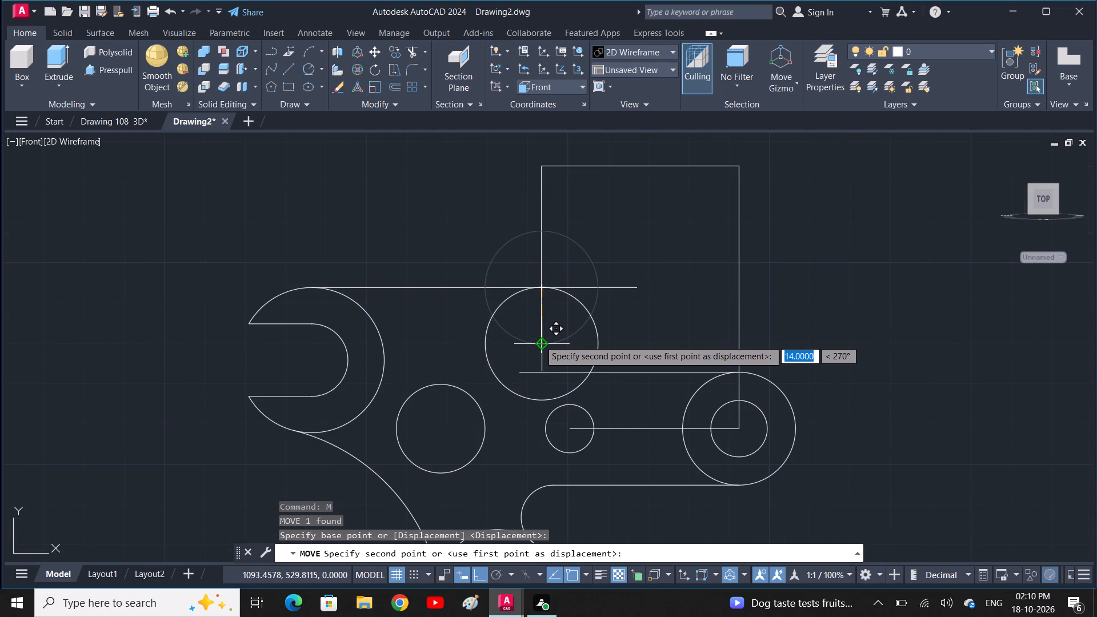
left_click(539, 340)
Trim the top line's overshoot past the radius 14 circle and the construction lines above the circle and the right-hand arm.
type("TR")
key("space")
left_click_drag(572, 263, 606, 312)
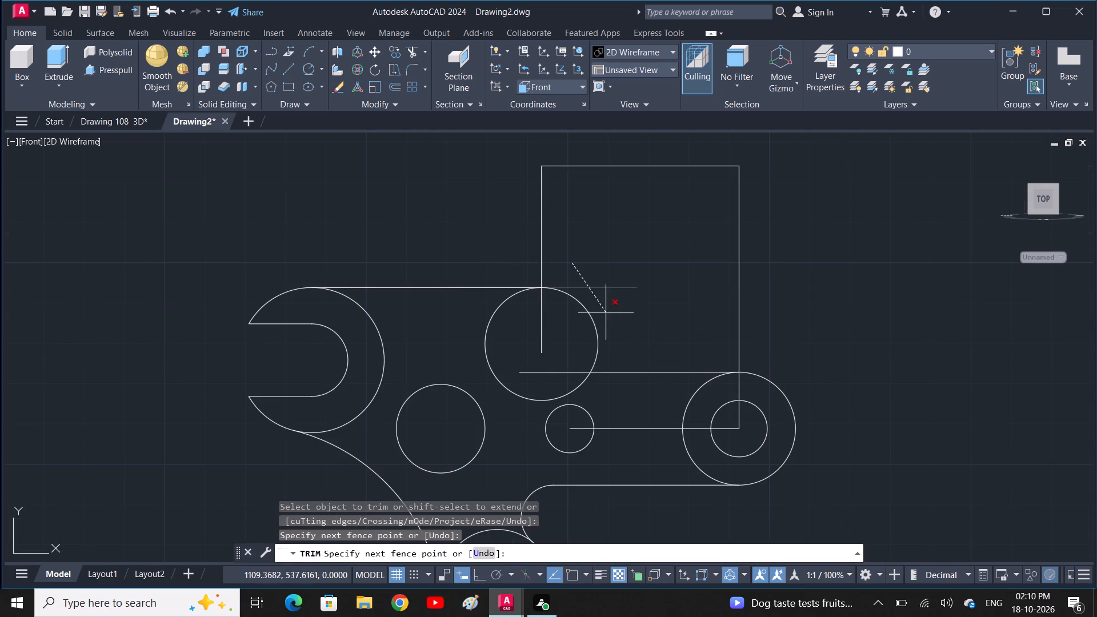
left_click_drag(606, 312, 606, 314)
left_click_drag(591, 259, 510, 217)
left_click_drag(520, 171, 757, 165)
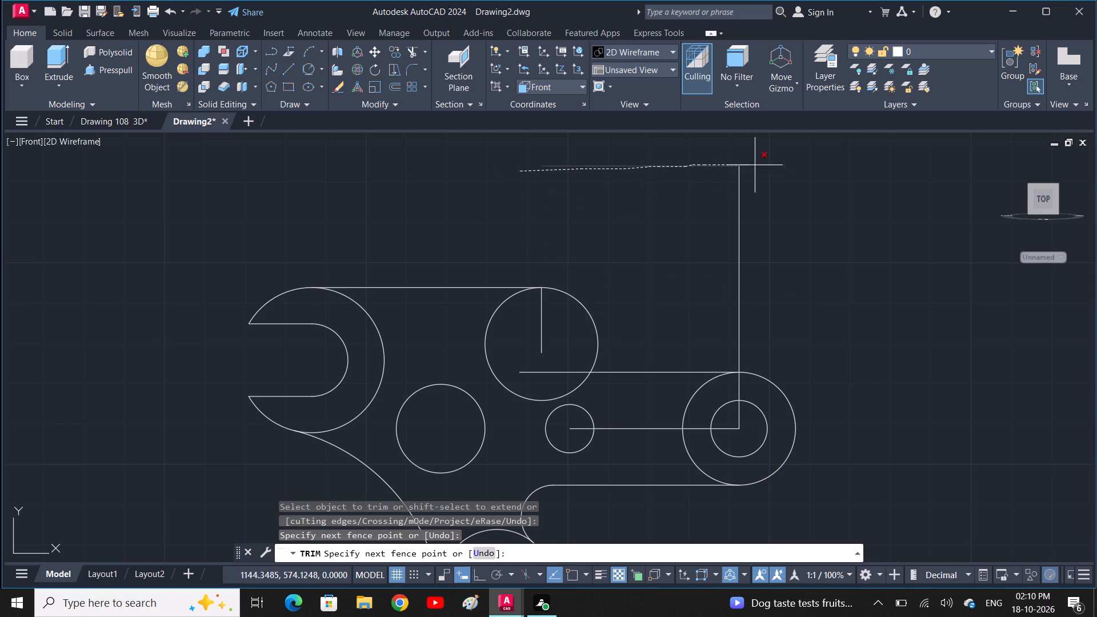
left_click_drag(757, 165, 701, 245)
Trim the line pieces inside the radius 14 circle and its lower-left portion, leaving an arc from the top line to the arm.
middle_click_drag(701, 247, 739, 198)
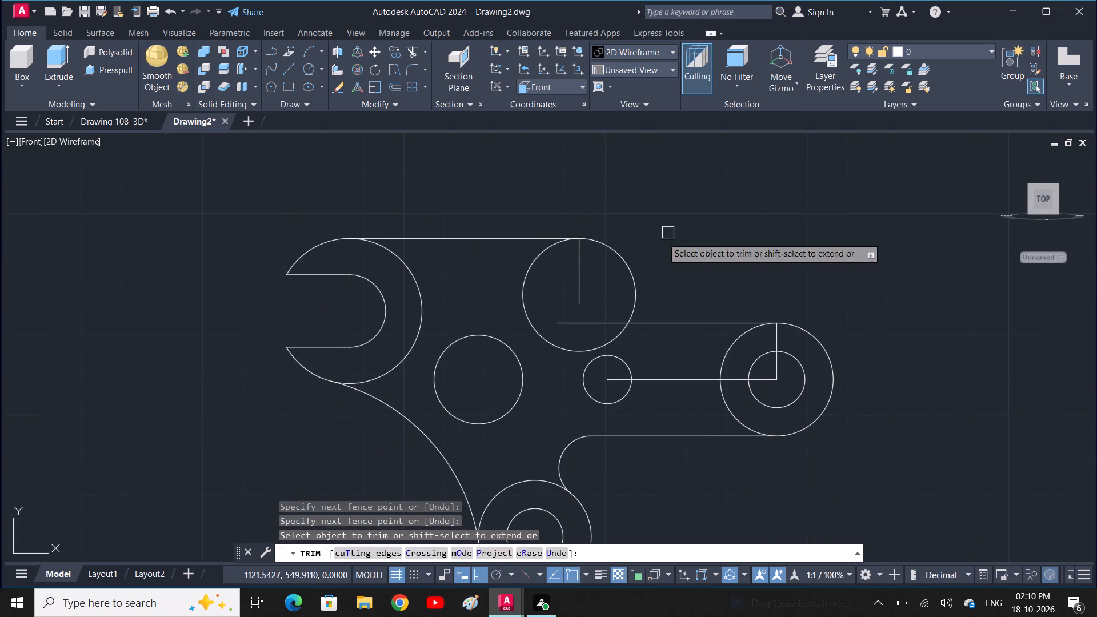
left_click_drag(567, 309, 601, 281)
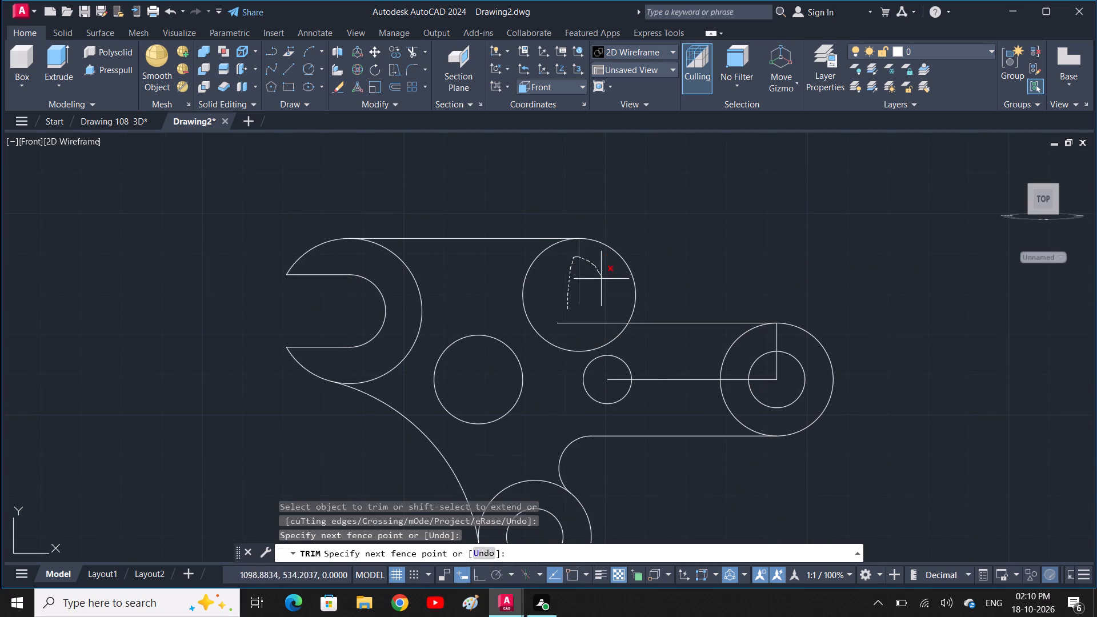
left_click_drag(601, 281, 586, 330)
left_click_drag(726, 292, 703, 320)
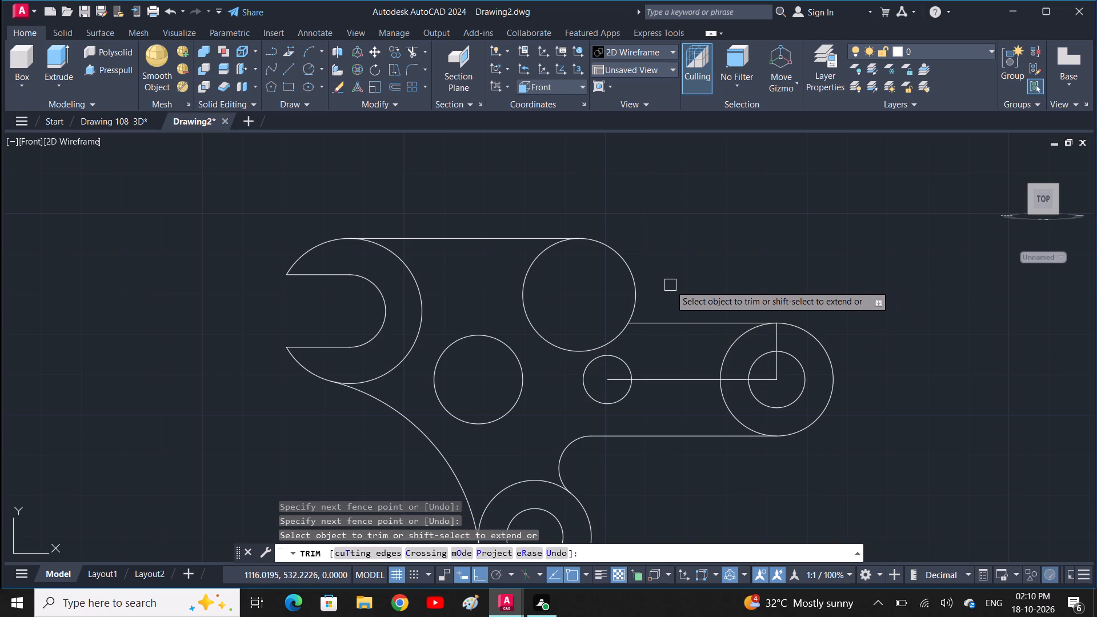
left_click_drag(558, 318, 552, 347)
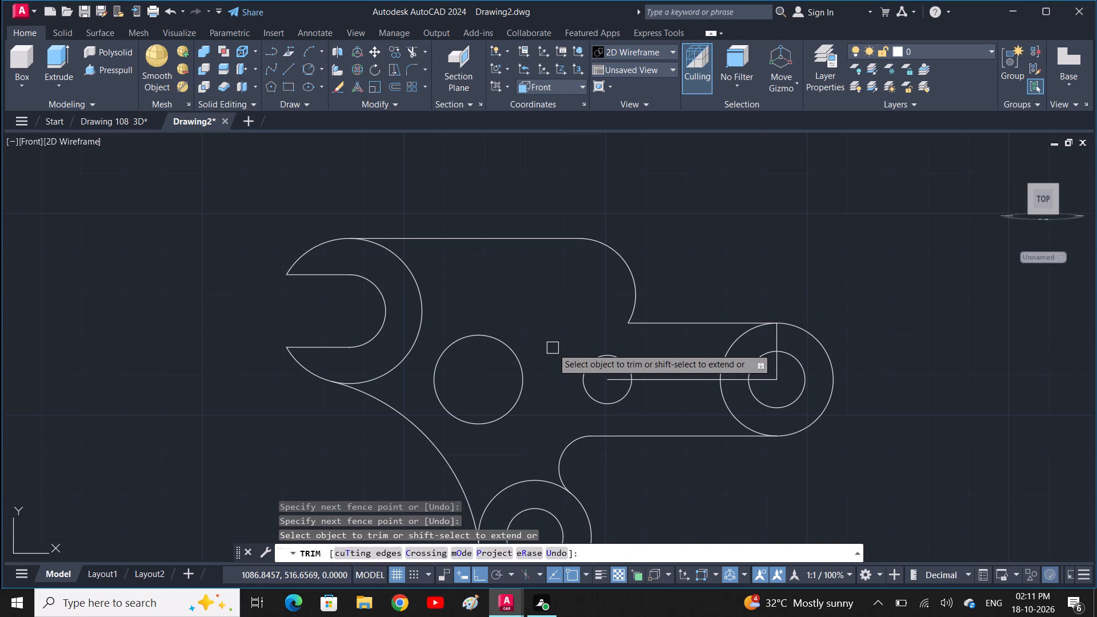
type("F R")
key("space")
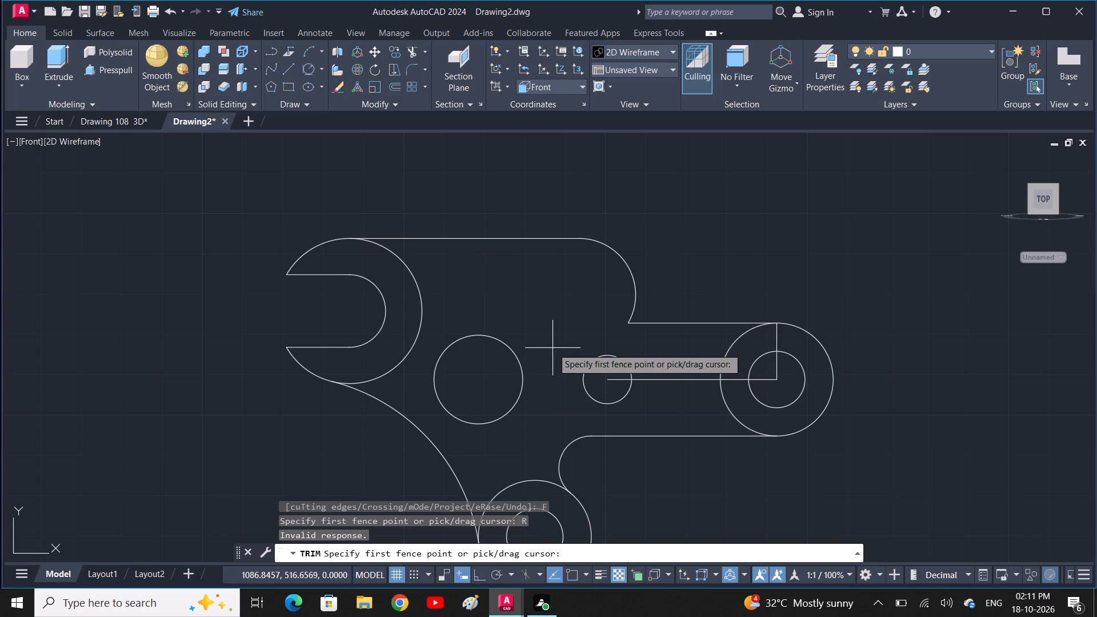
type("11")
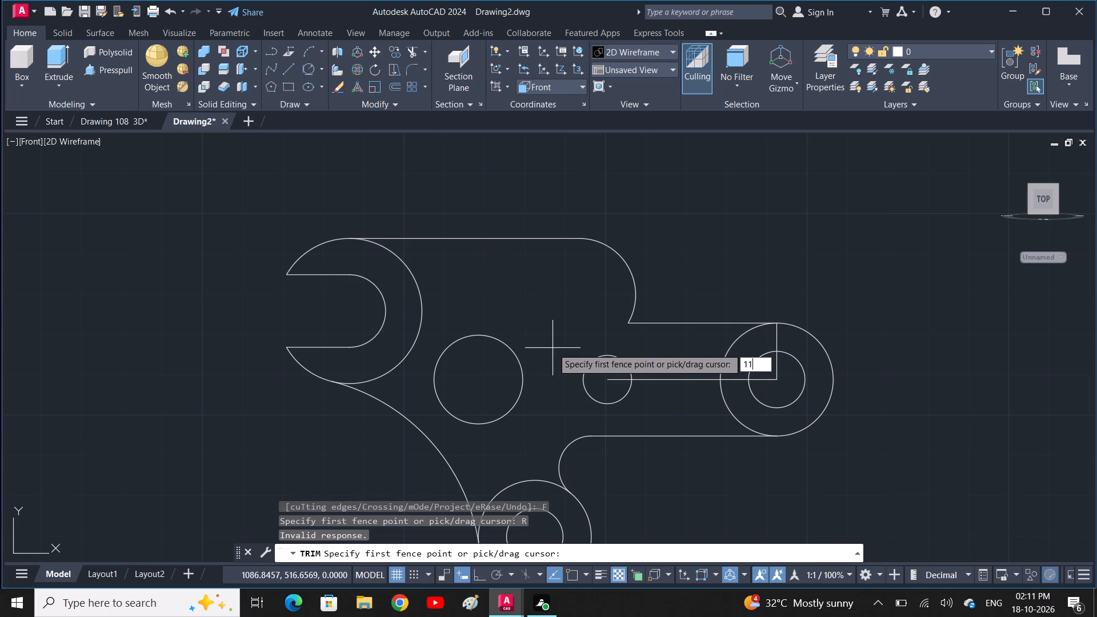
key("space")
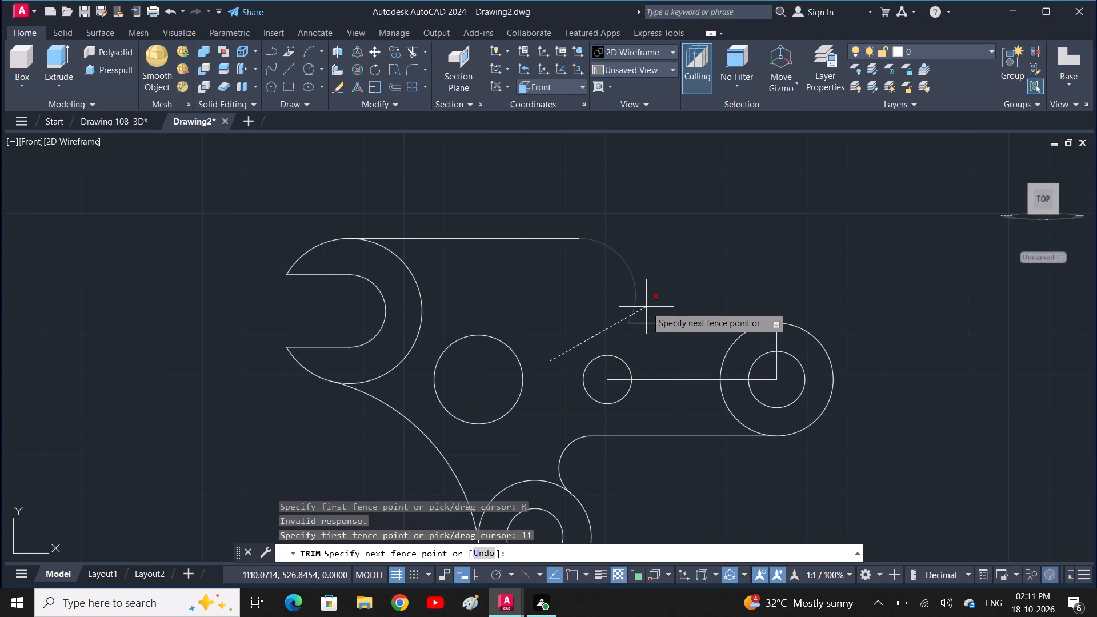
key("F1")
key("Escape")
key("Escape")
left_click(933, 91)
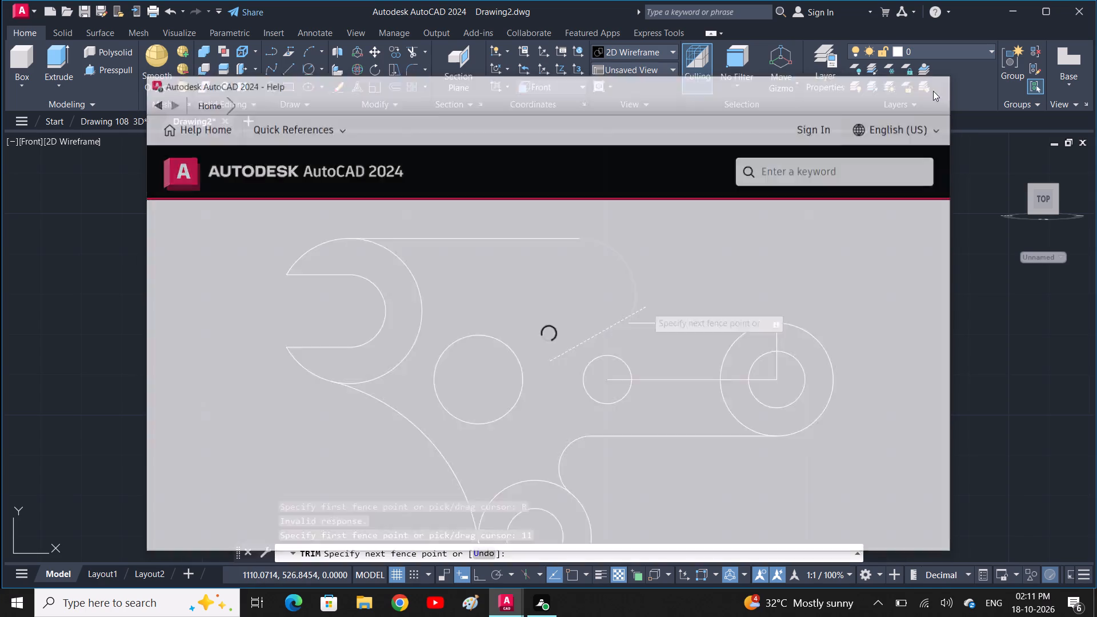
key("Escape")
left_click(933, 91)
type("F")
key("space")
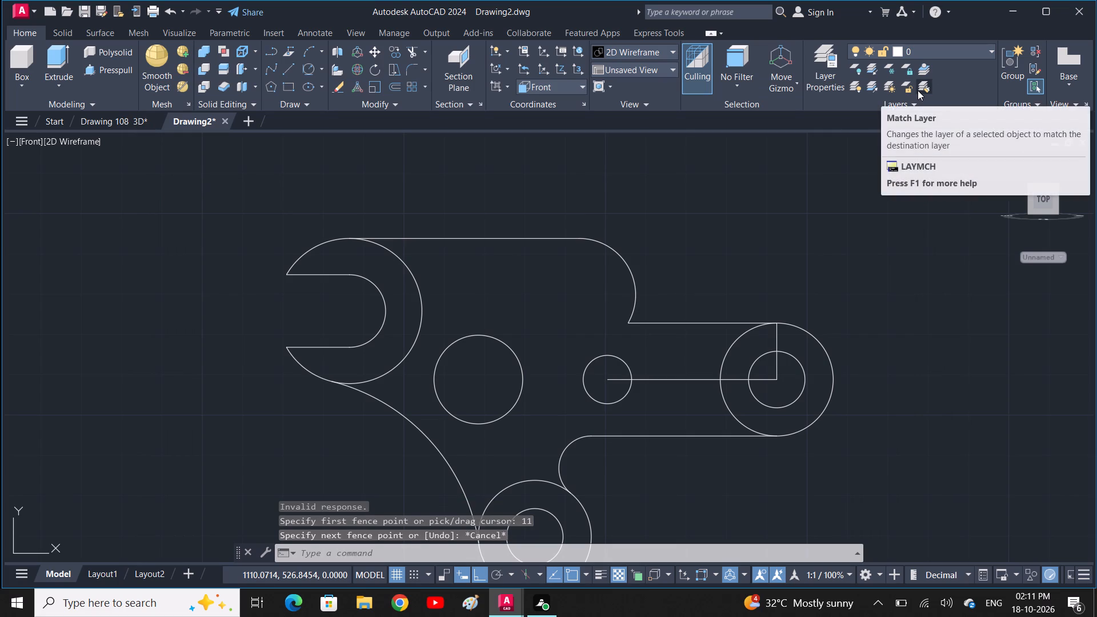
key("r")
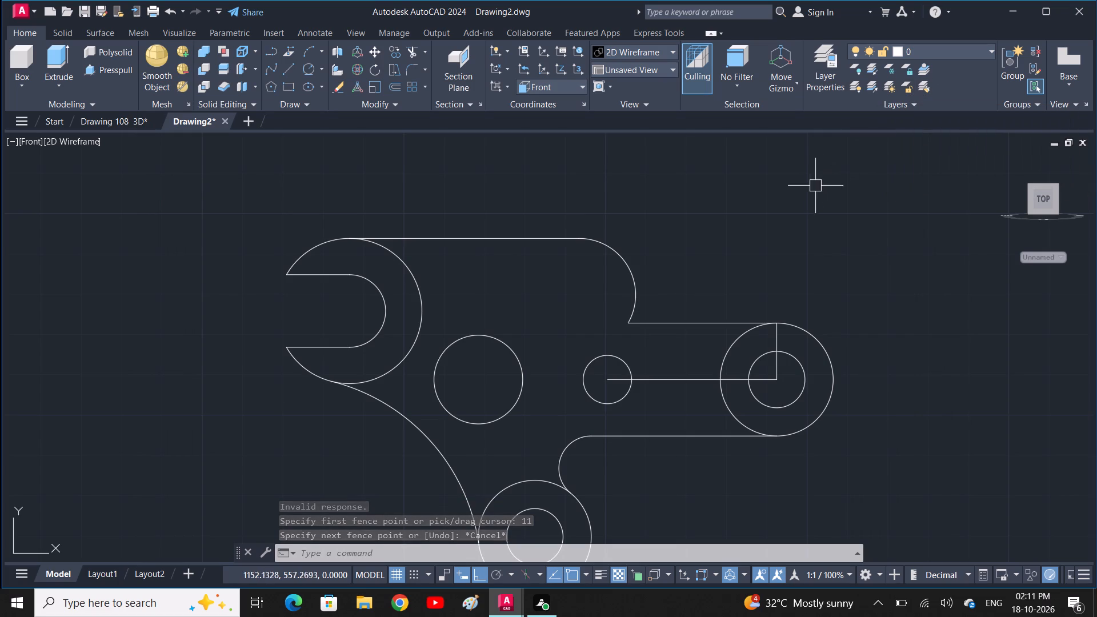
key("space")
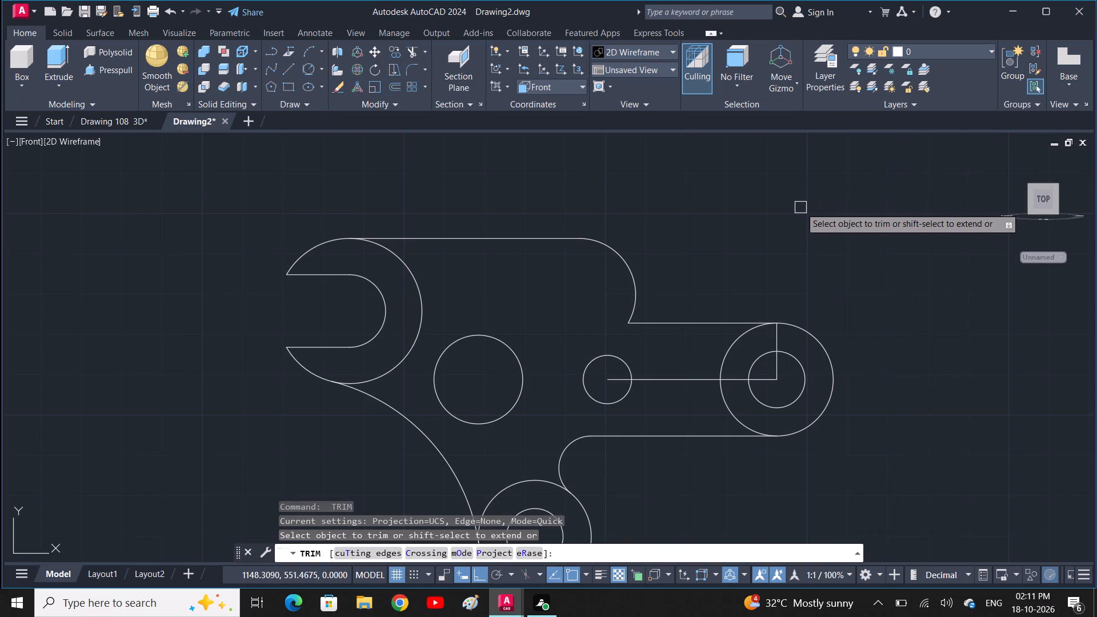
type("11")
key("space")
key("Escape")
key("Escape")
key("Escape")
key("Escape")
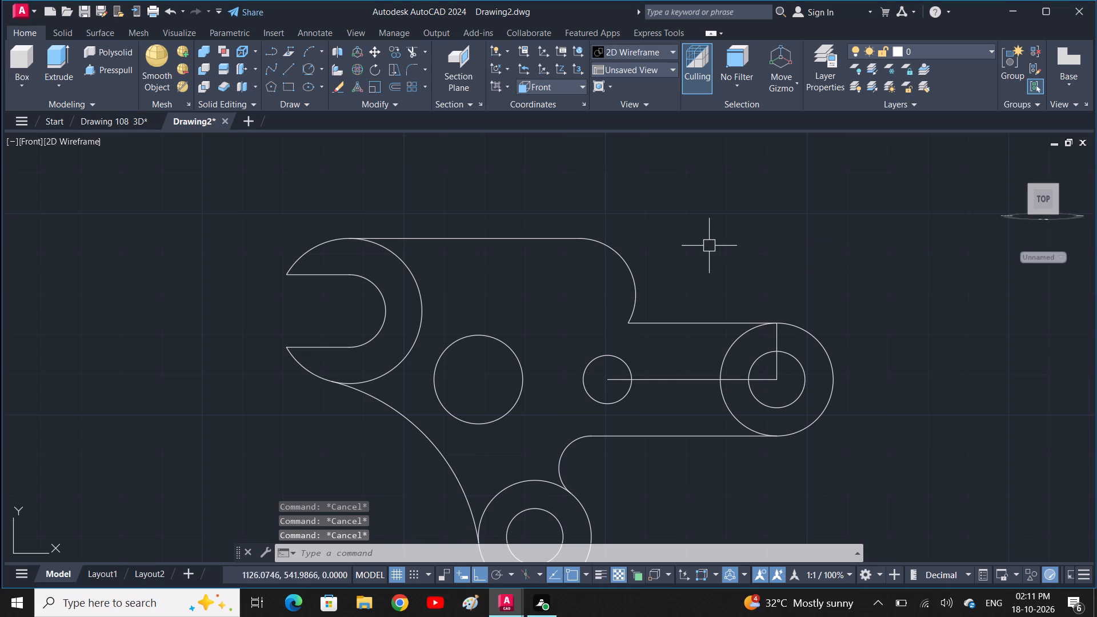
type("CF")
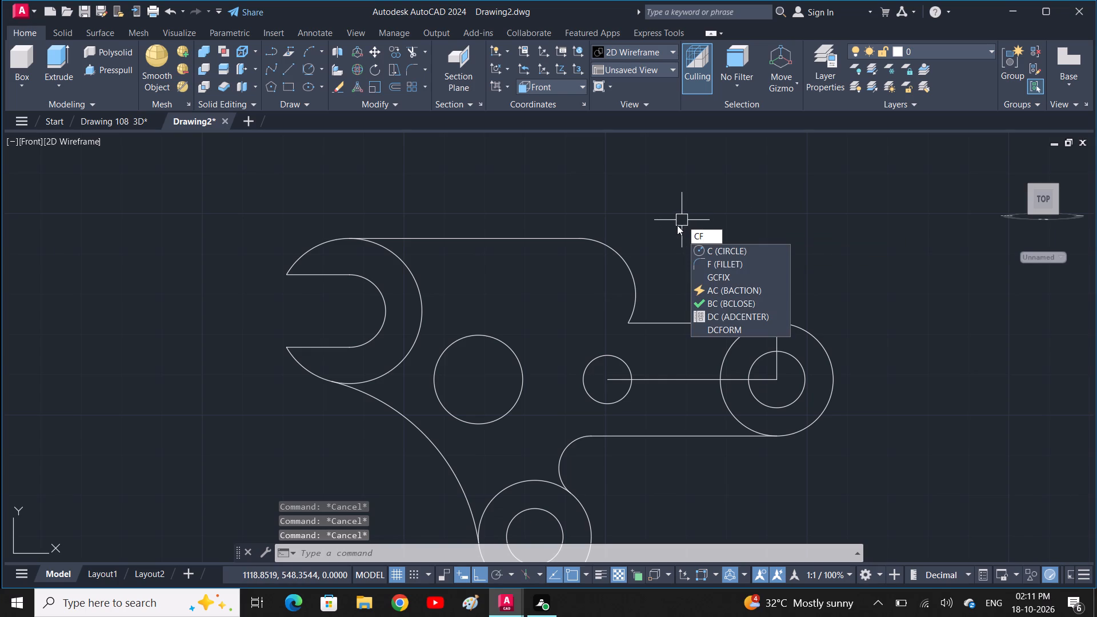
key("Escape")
Fillet the corner between the radius 14 arc and the right arm's top line with a radius of 11.
key("f")
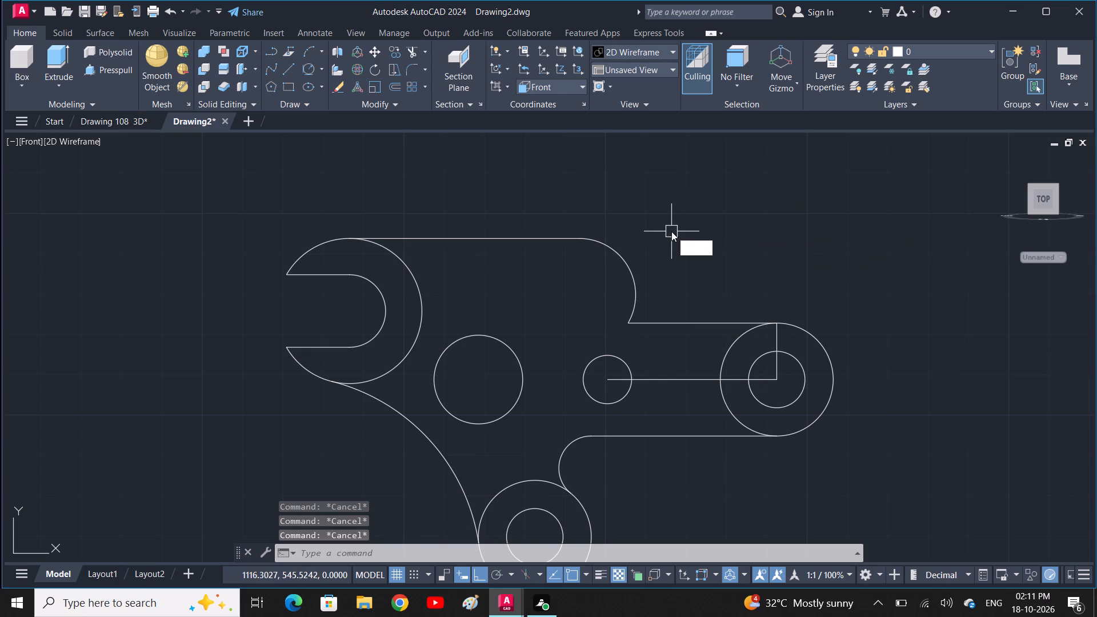
key("space")
type("R")
key("space")
key("1")
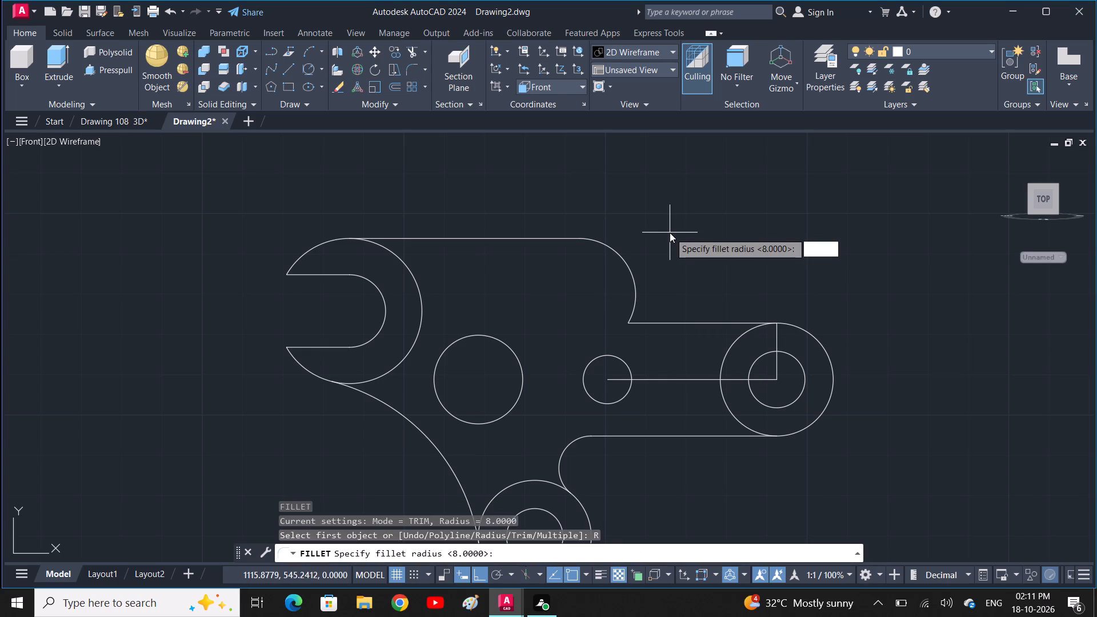
key("1")
key("space")
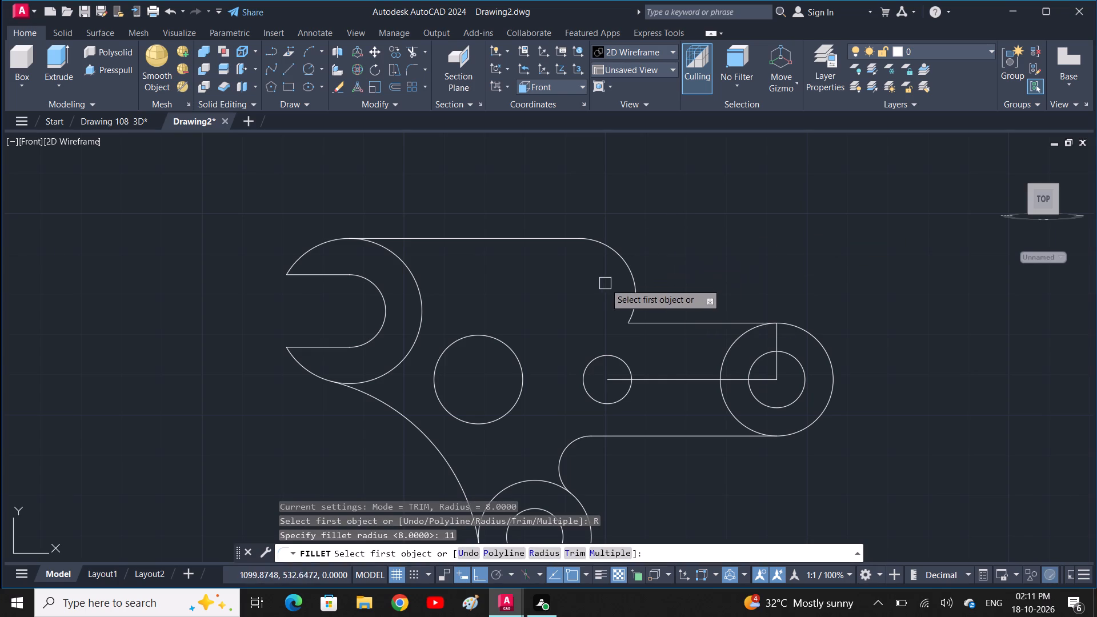
left_click(636, 269)
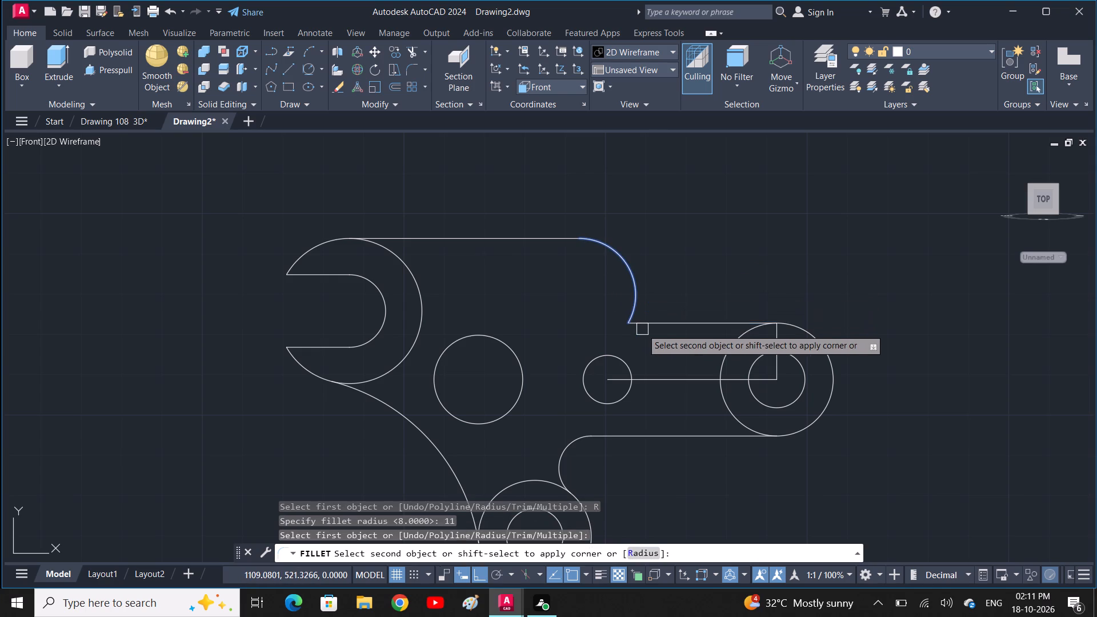
left_click(660, 320)
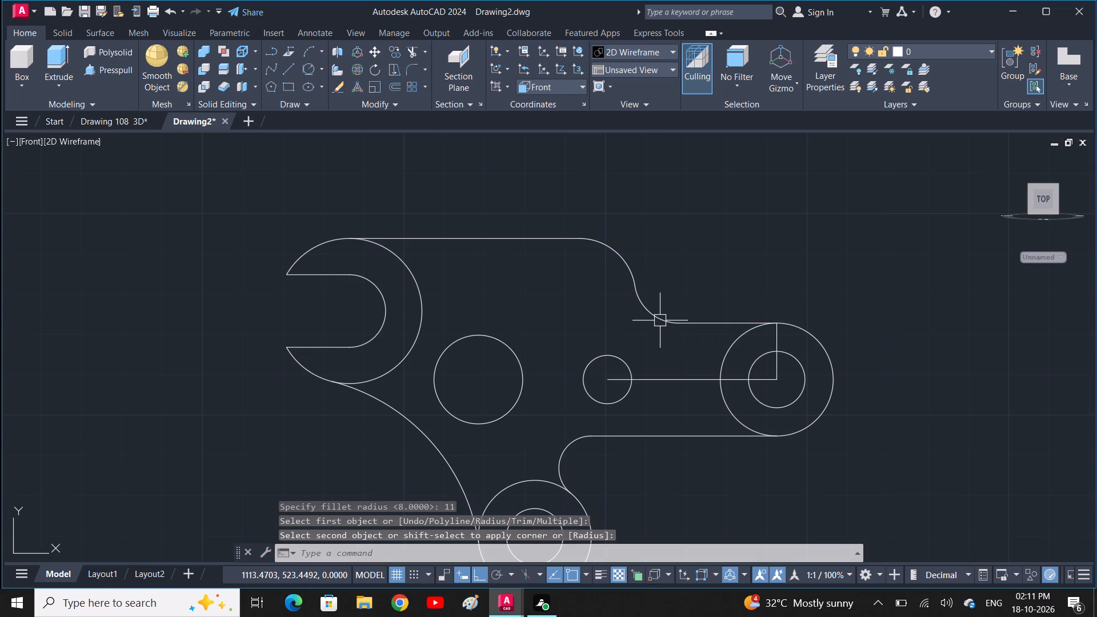
key("space")
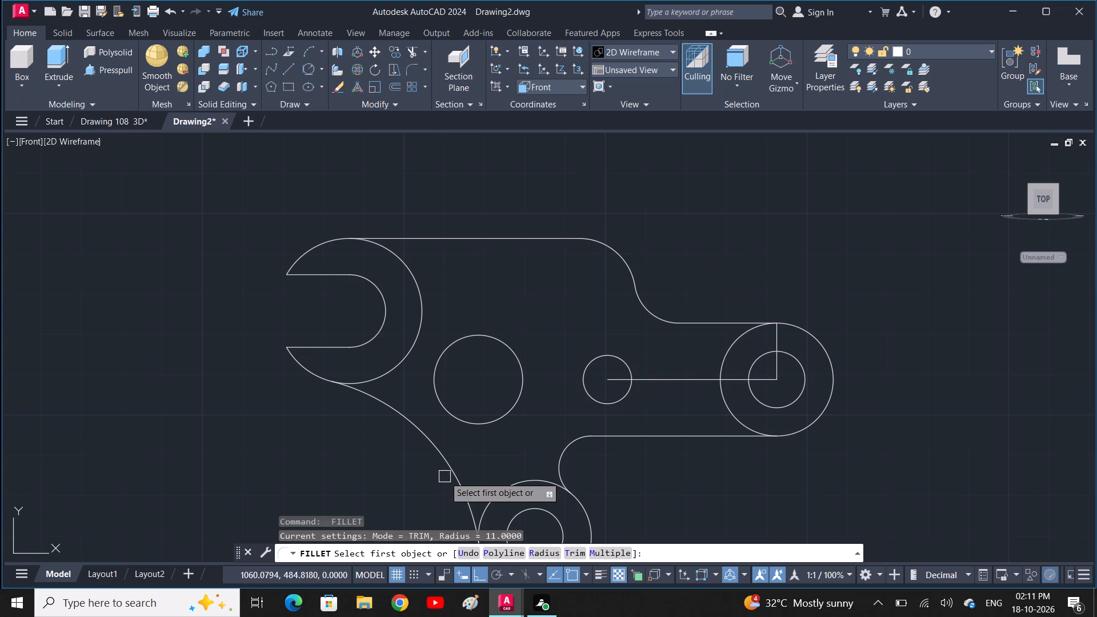
key("Escape")
key("Escape")
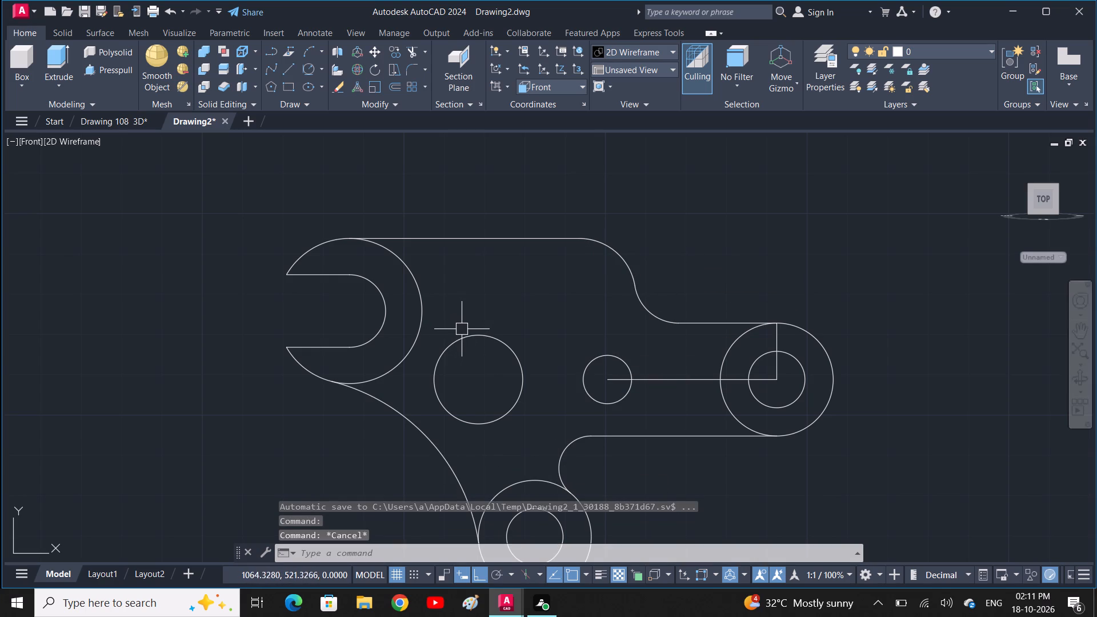
Draw a circle of radius 7 concentric with the radius 14 corner arc.
key("c")
key("space")
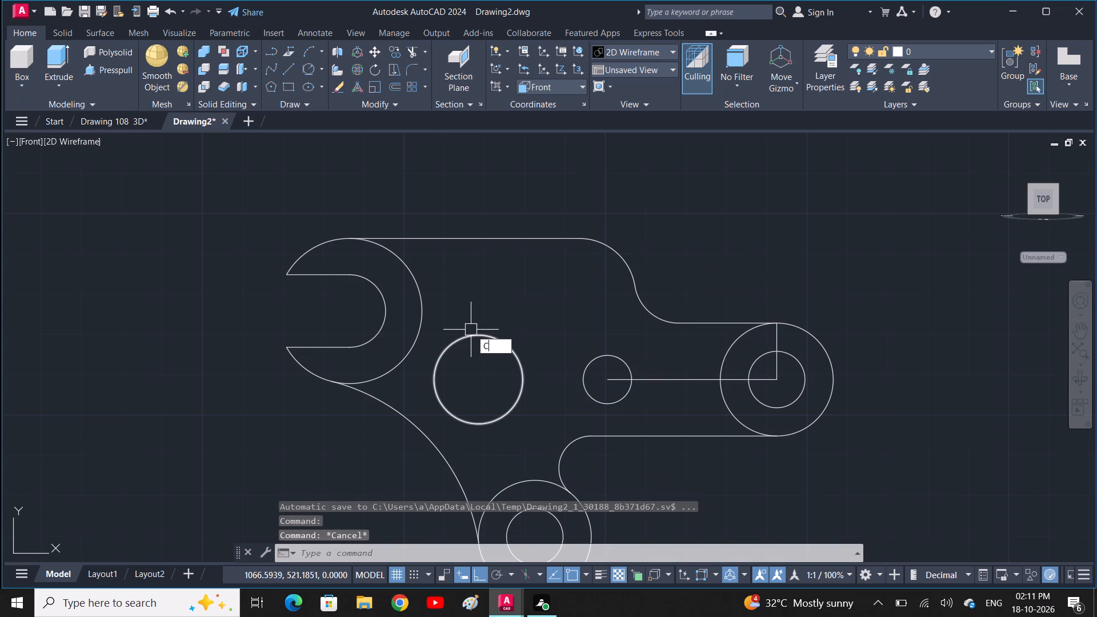
left_click(577, 295)
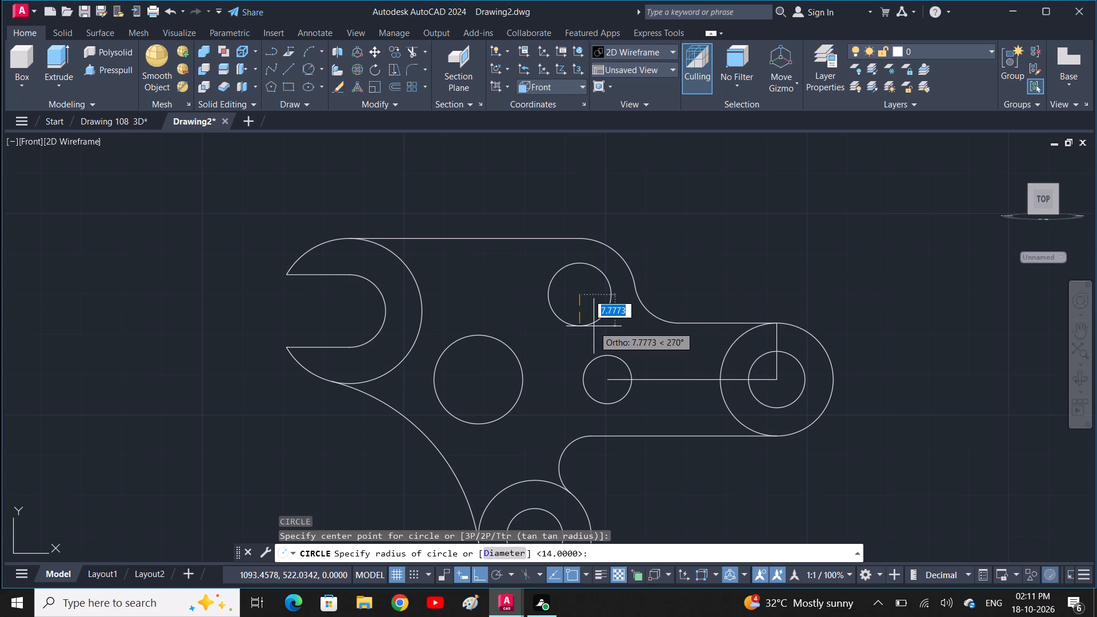
type("7")
key("space")
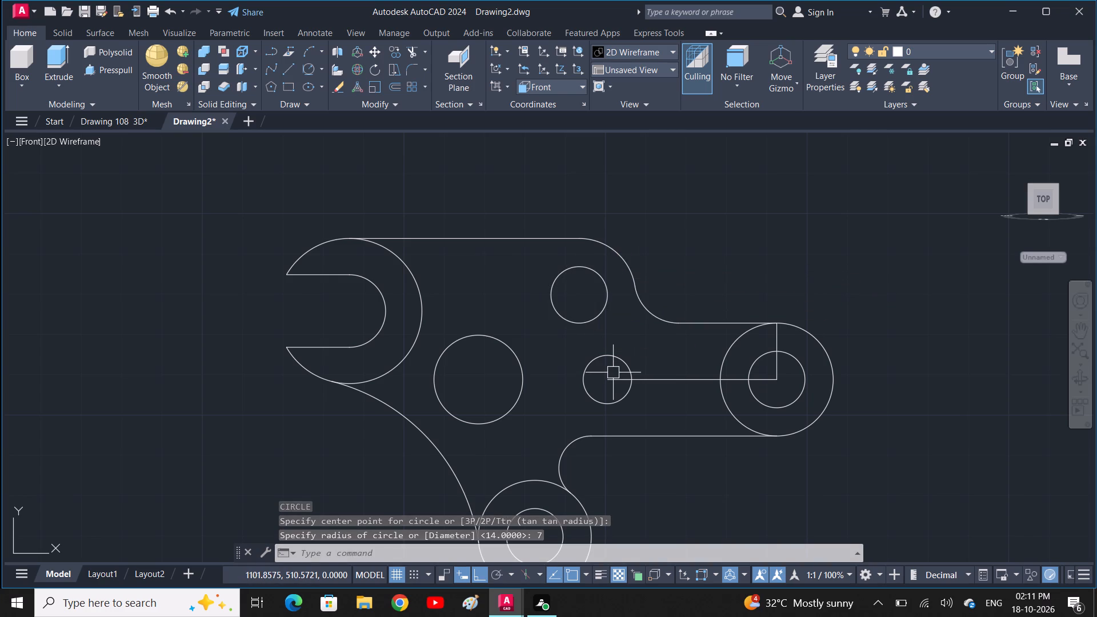
Erase the horizontal construction line between the small middle hole and the right boss, and the boss's vertical radius line.
left_click(666, 380)
key("Delete")
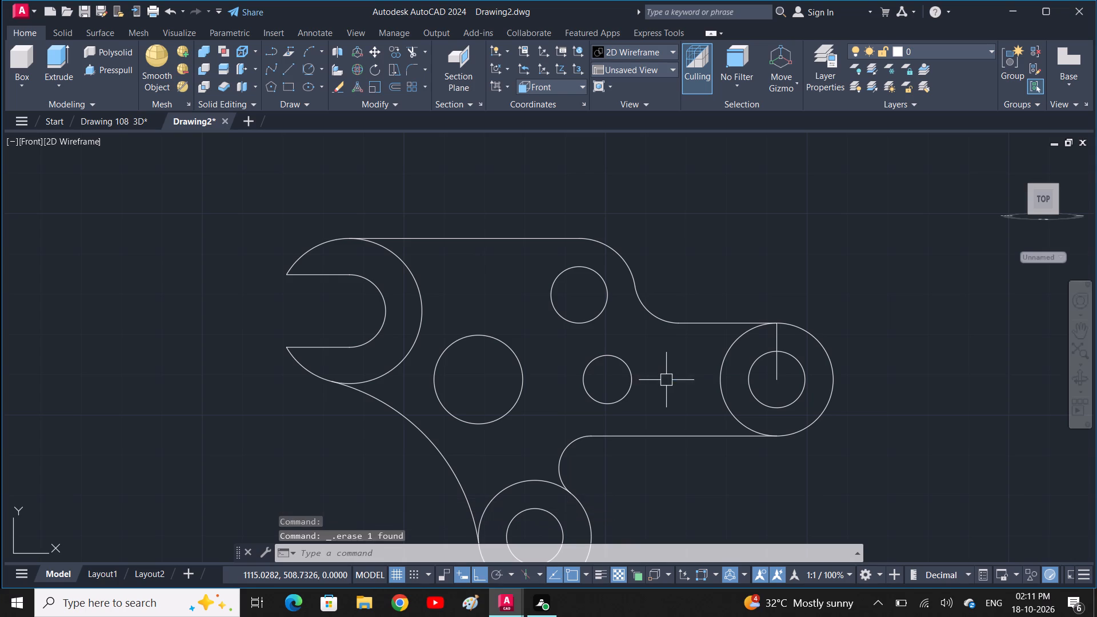
left_click(778, 340)
key("Delete")
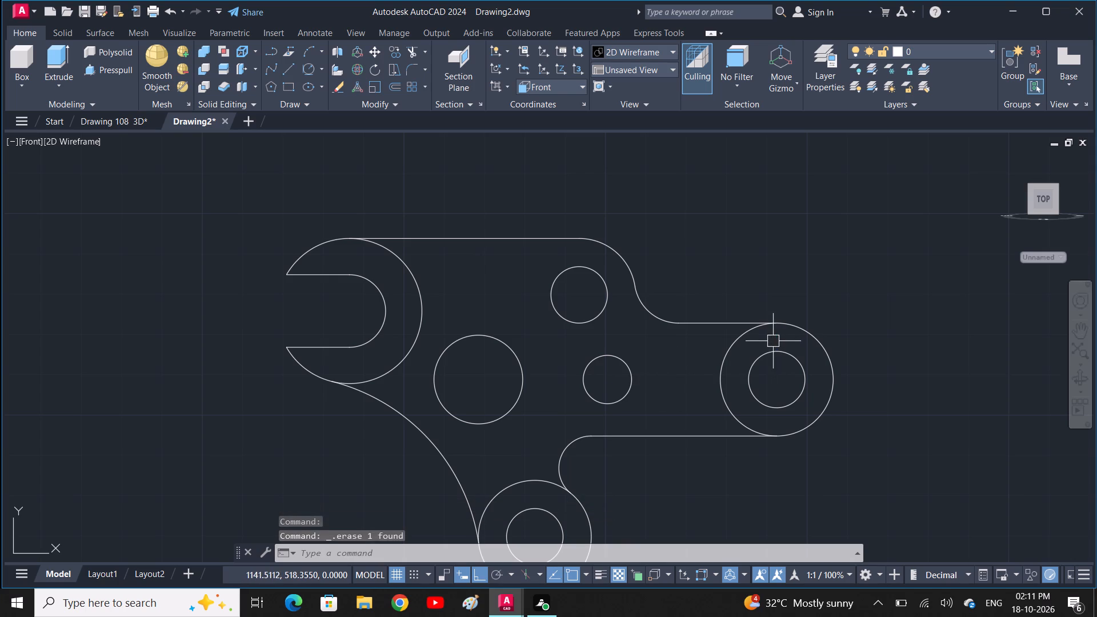
Draw a radius 21 circle tangent to the upper sides of the large and small middle circles.
scroll(572, 402, "down", 1)
middle_click_drag(545, 447, 531, 397)
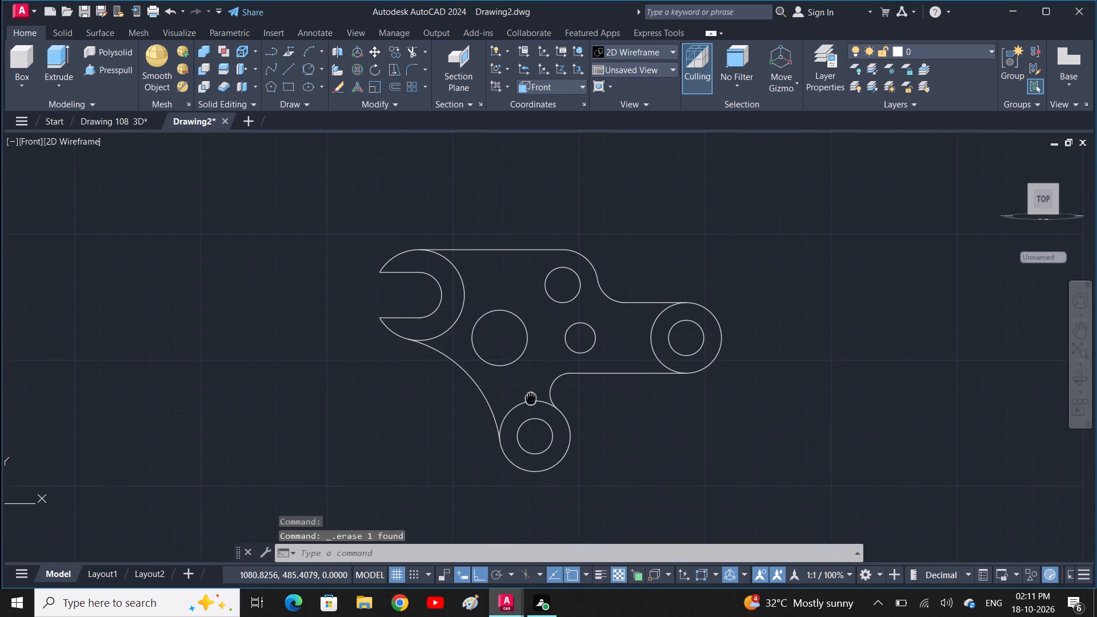
middle_click_drag(531, 397, 529, 396)
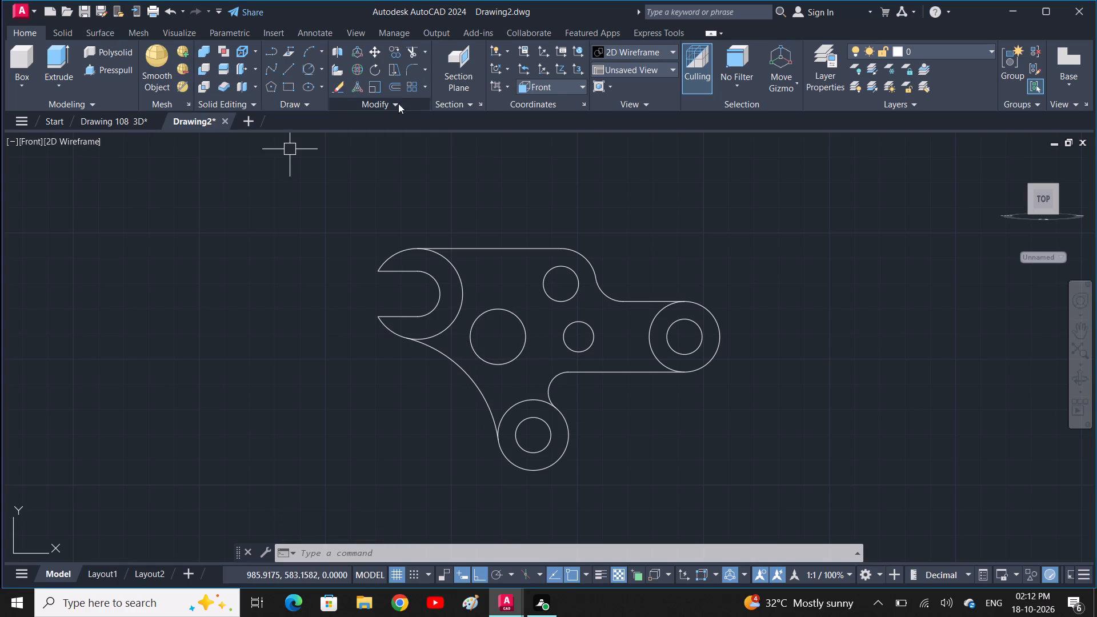
left_click(305, 60)
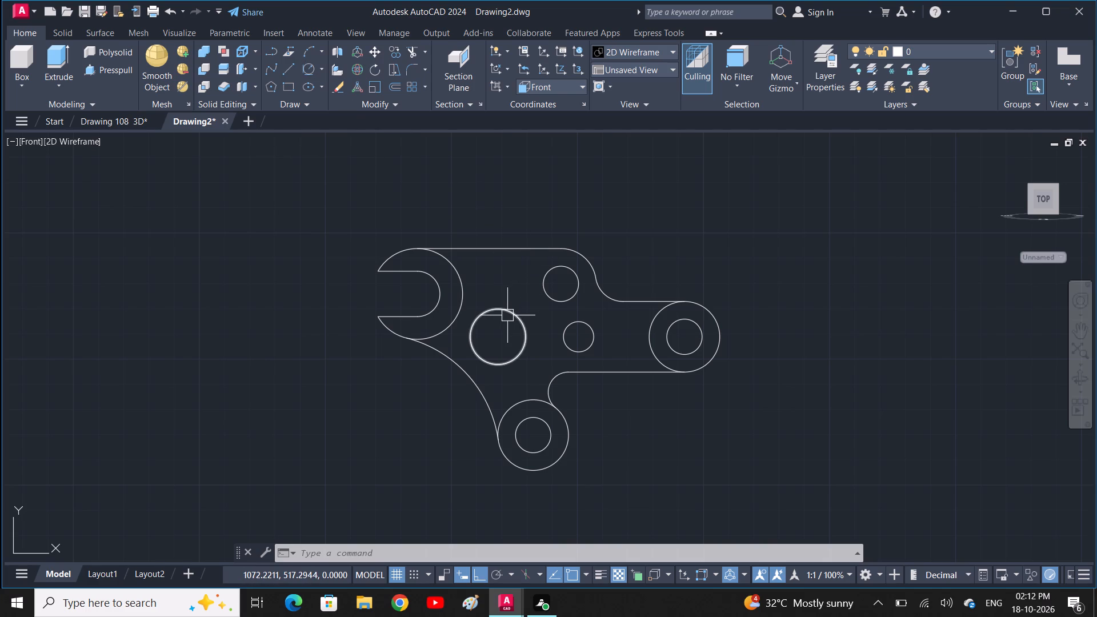
left_click(311, 67)
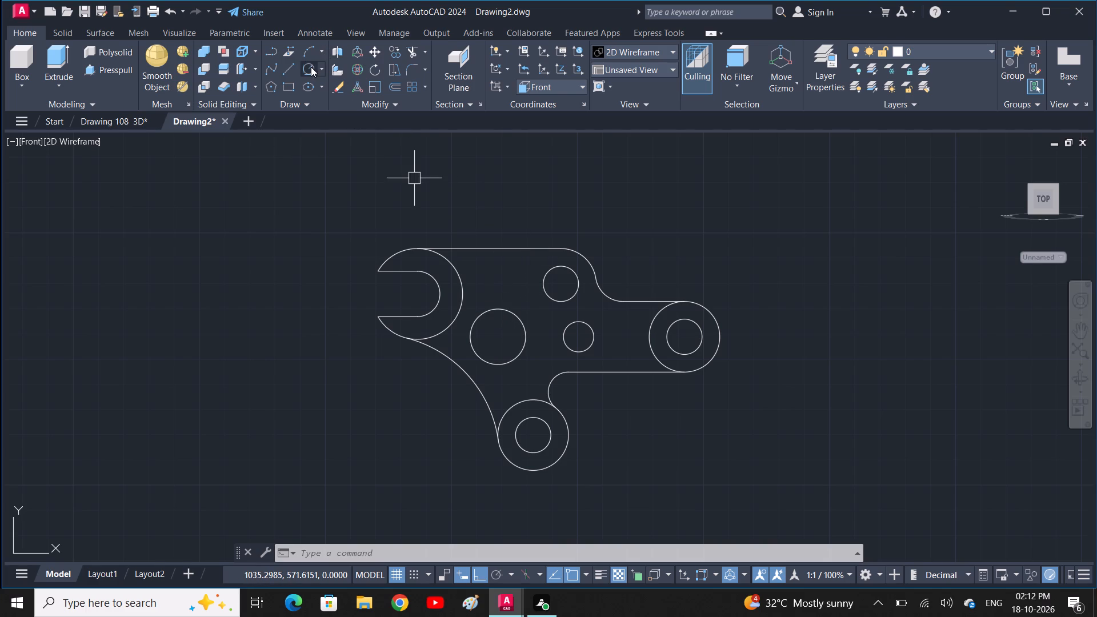
left_click(512, 311)
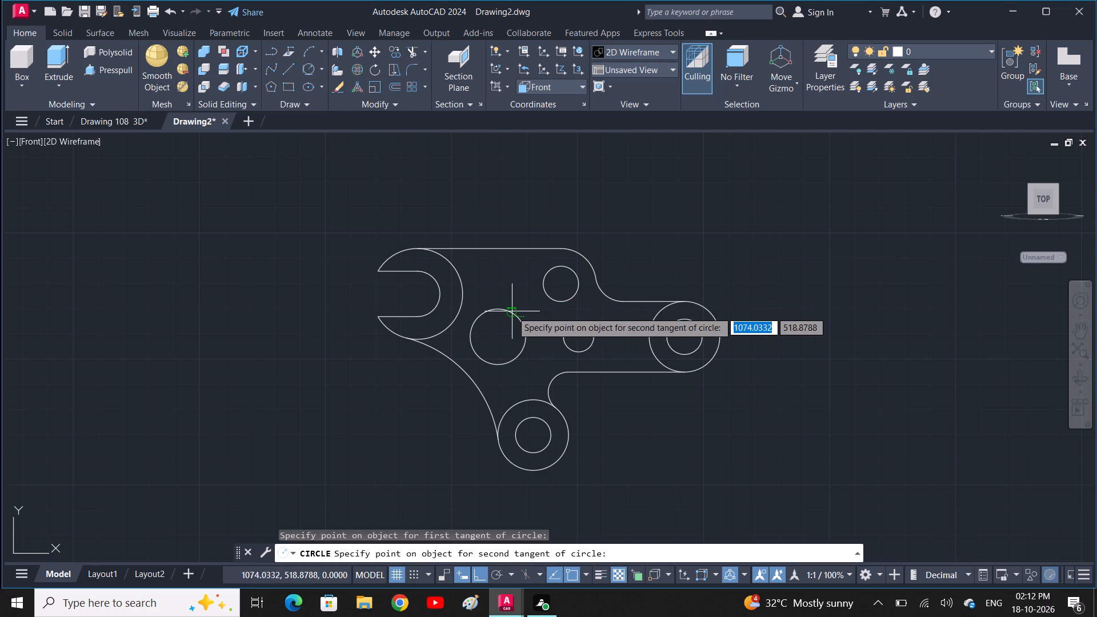
left_click(577, 319)
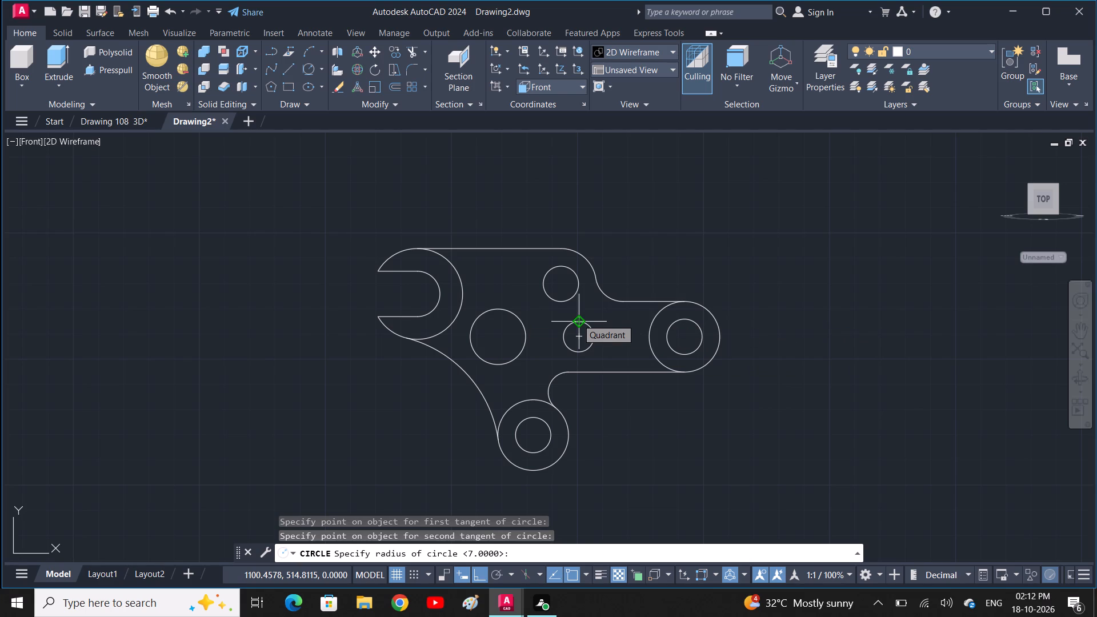
type("21")
key("space")
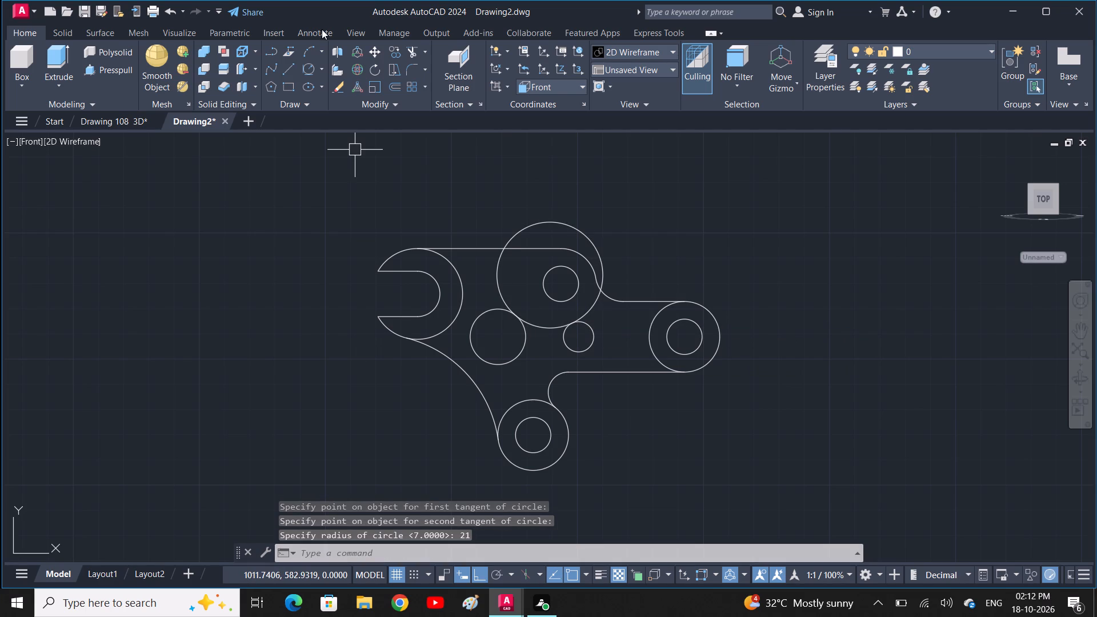
Draw a radius 36 circle tangent to the lower outer sides of the large and small middle circles, enclosing both.
key("space")
left_click(314, 69)
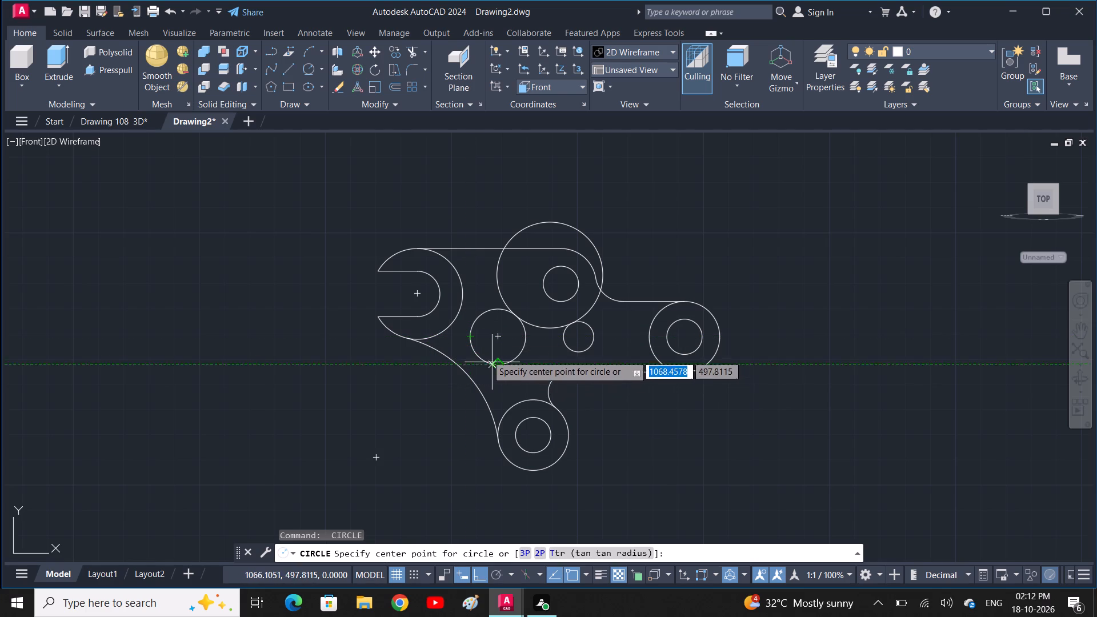
left_click(305, 69)
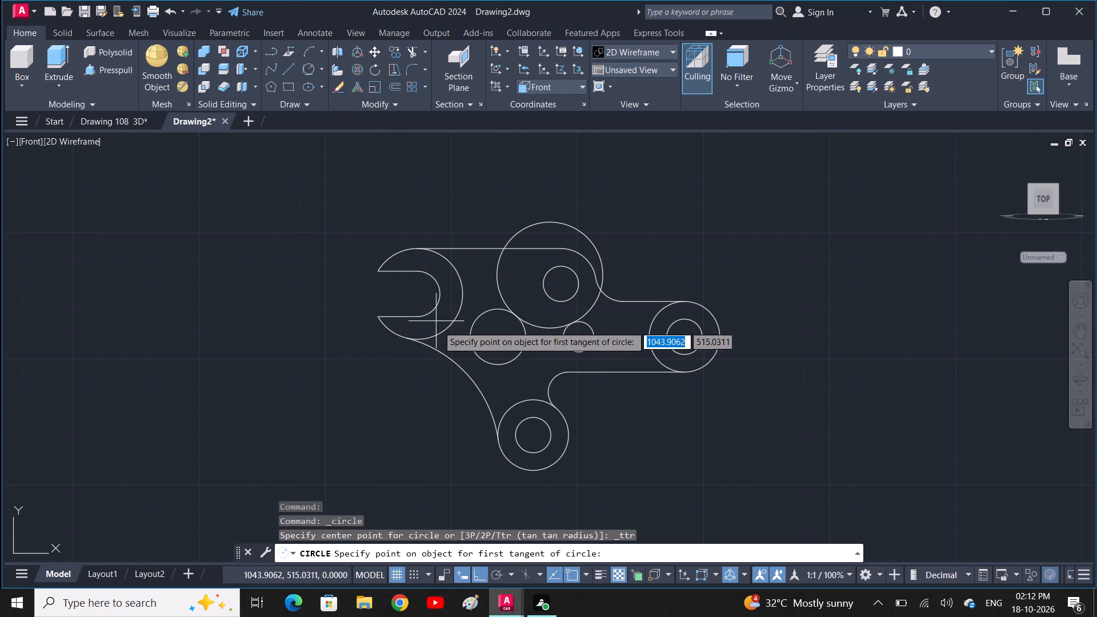
left_click(489, 364)
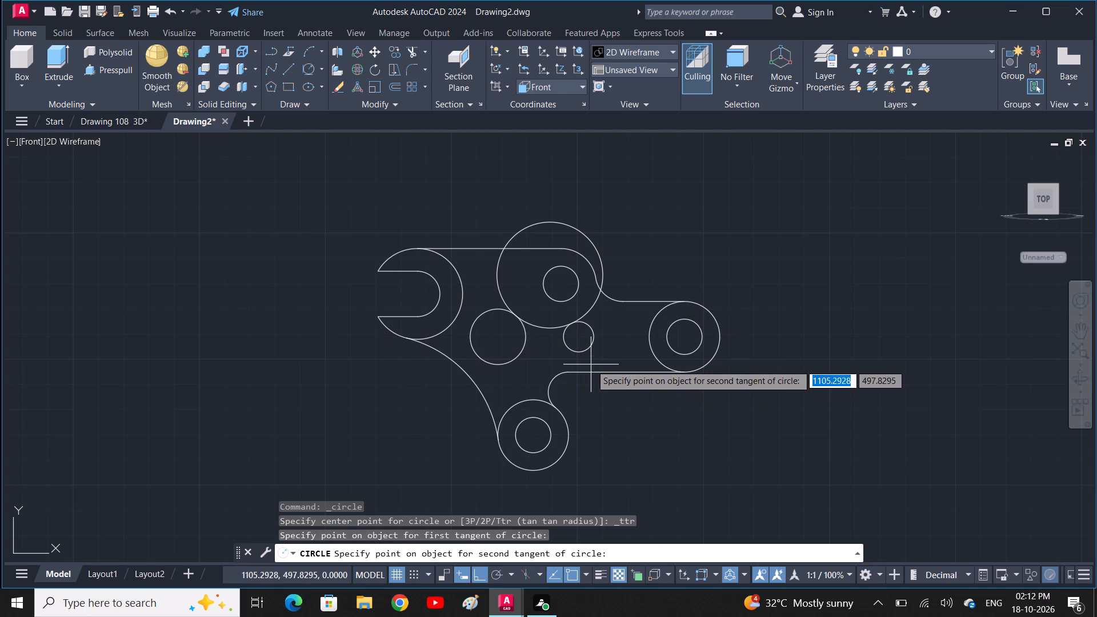
left_click(597, 342)
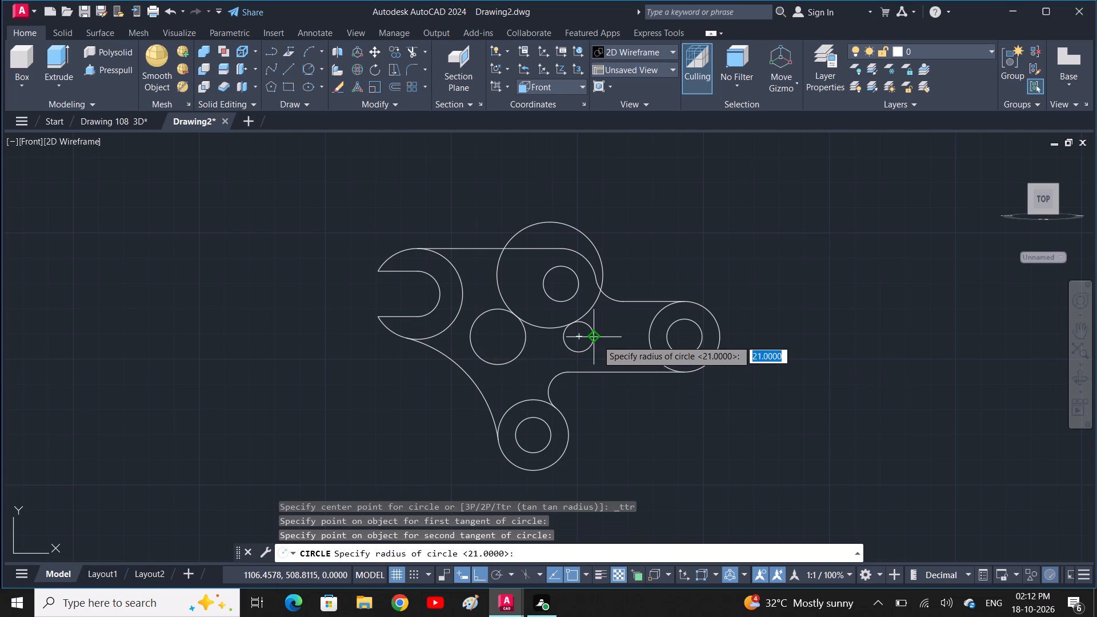
key("3")
key("6")
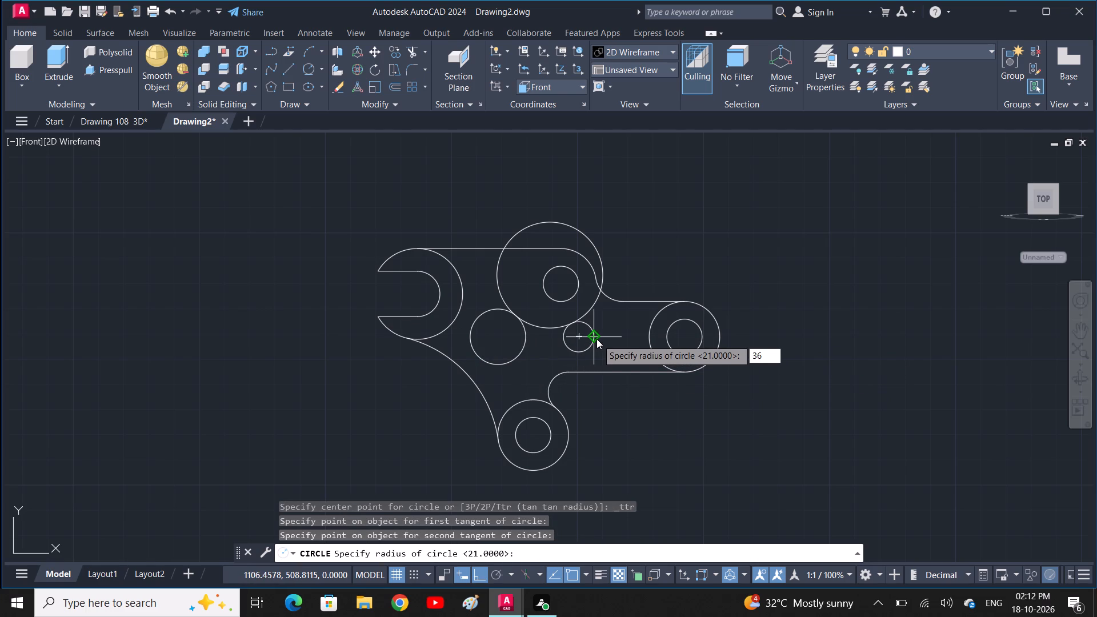
key("space")
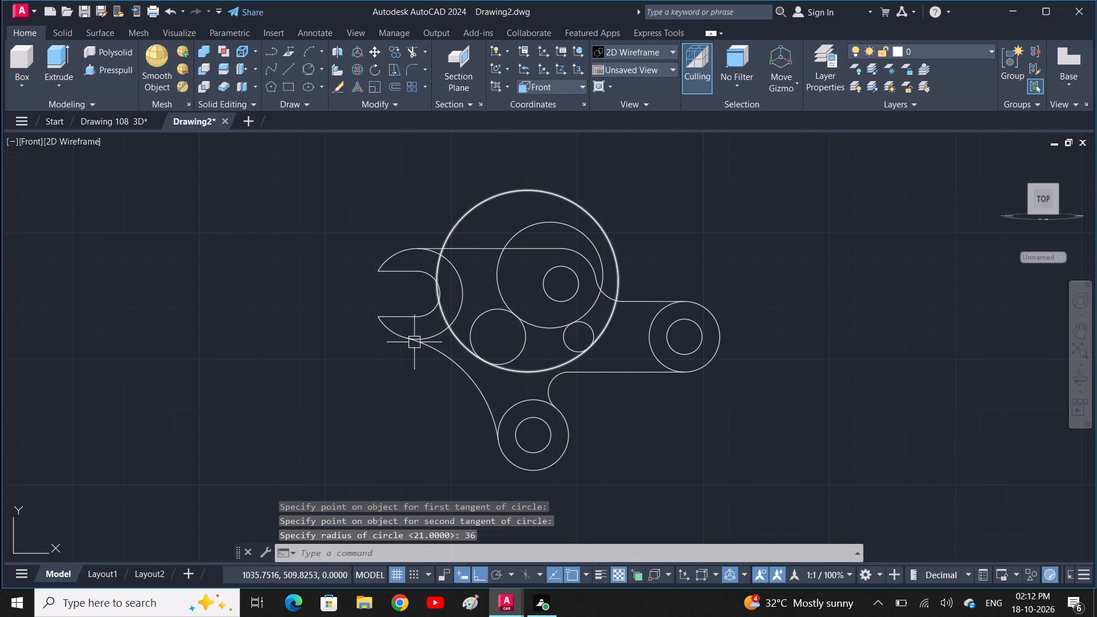
Trim the radius 21 and 36 circles beside the two middle circles, keeping the arcs that connect them above and below.
type("TR")
key("space")
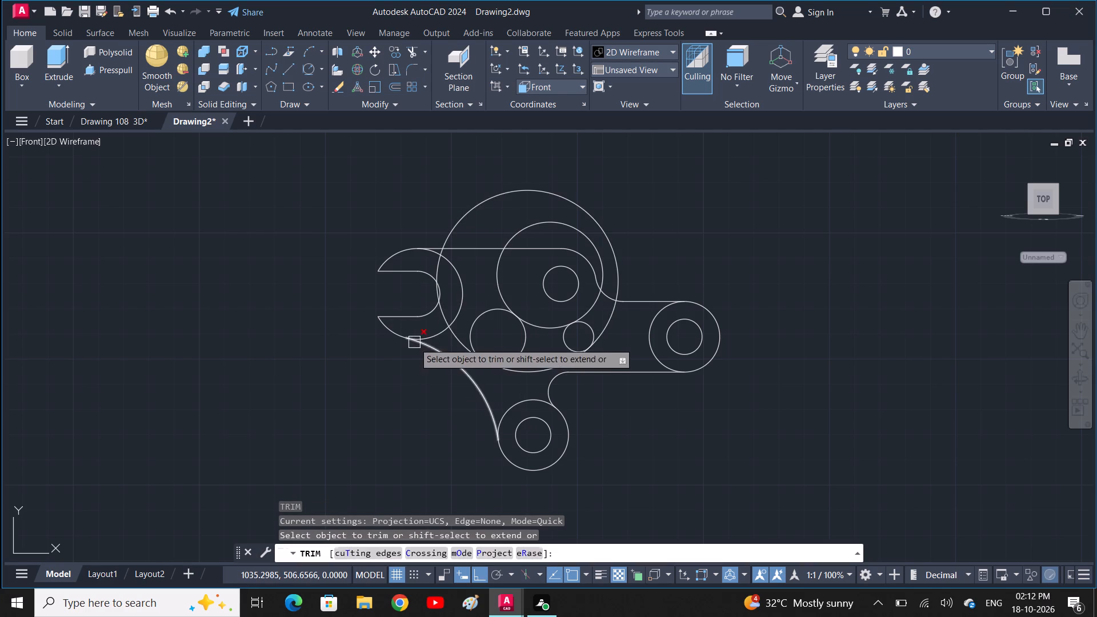
scroll(459, 348, "up", 1)
left_click(463, 335)
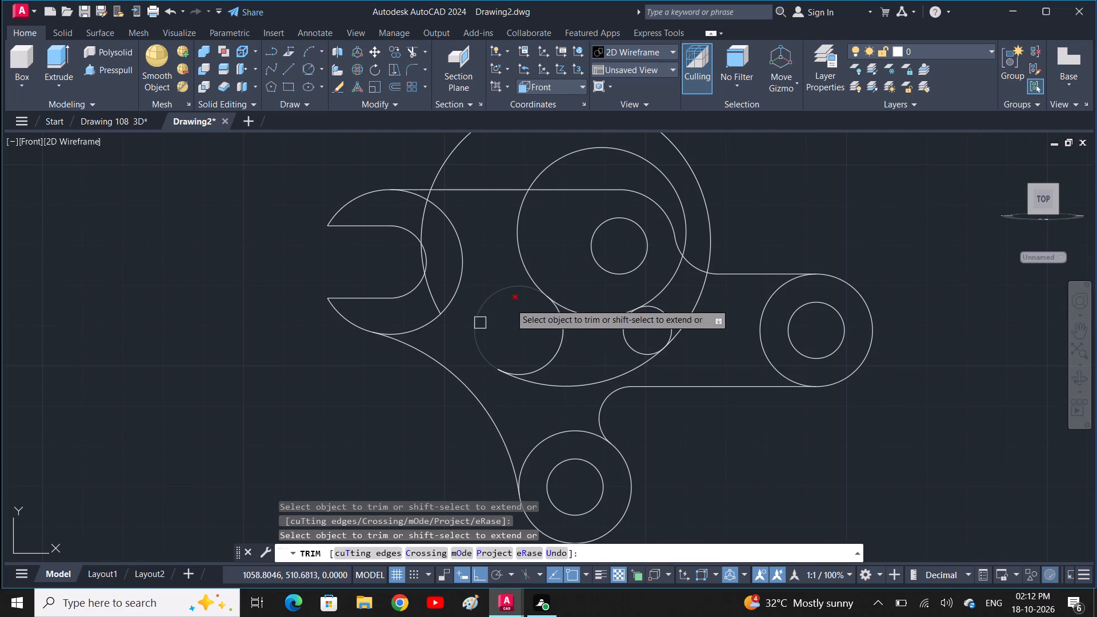
left_click(524, 255)
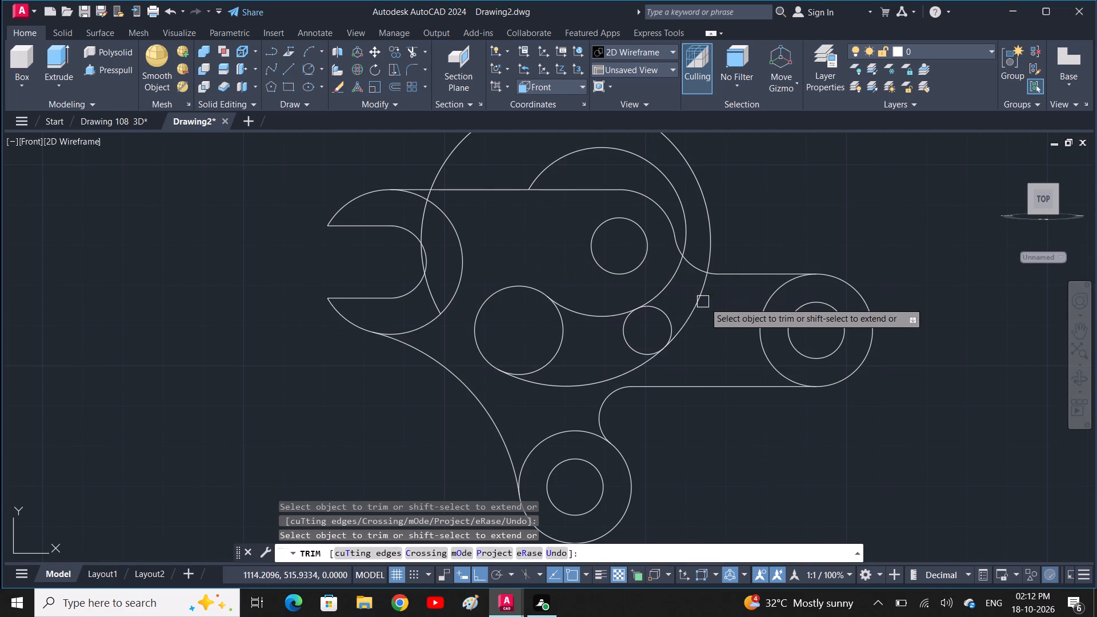
left_click(668, 288)
left_click(689, 316)
key("space")
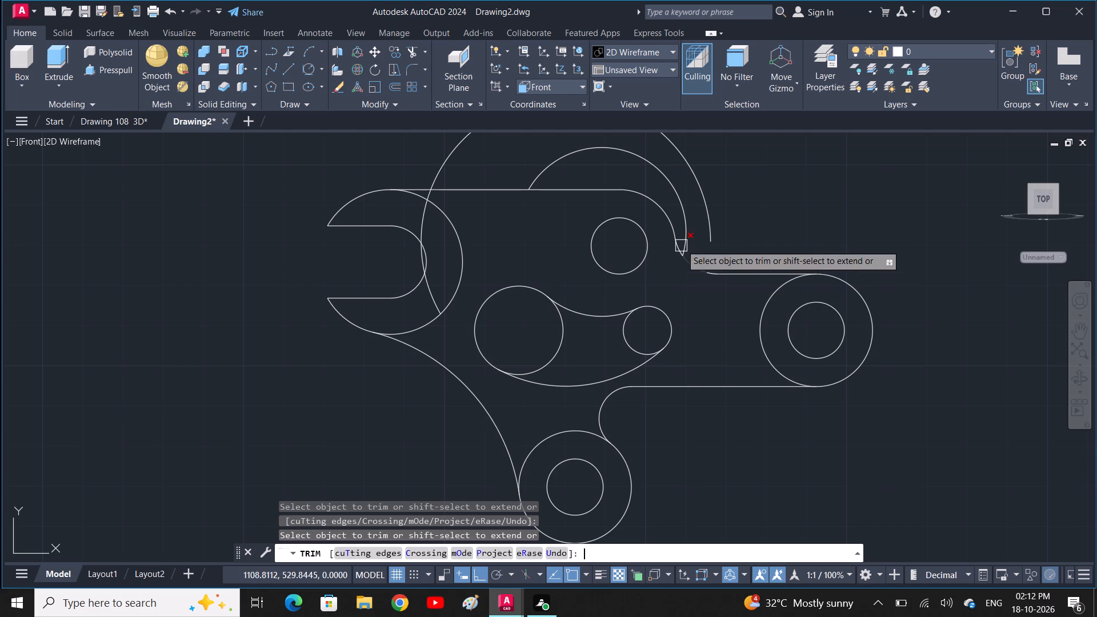
Erase the leftover upper arcs of the radius 36 and radius 21 circles.
left_click(690, 173)
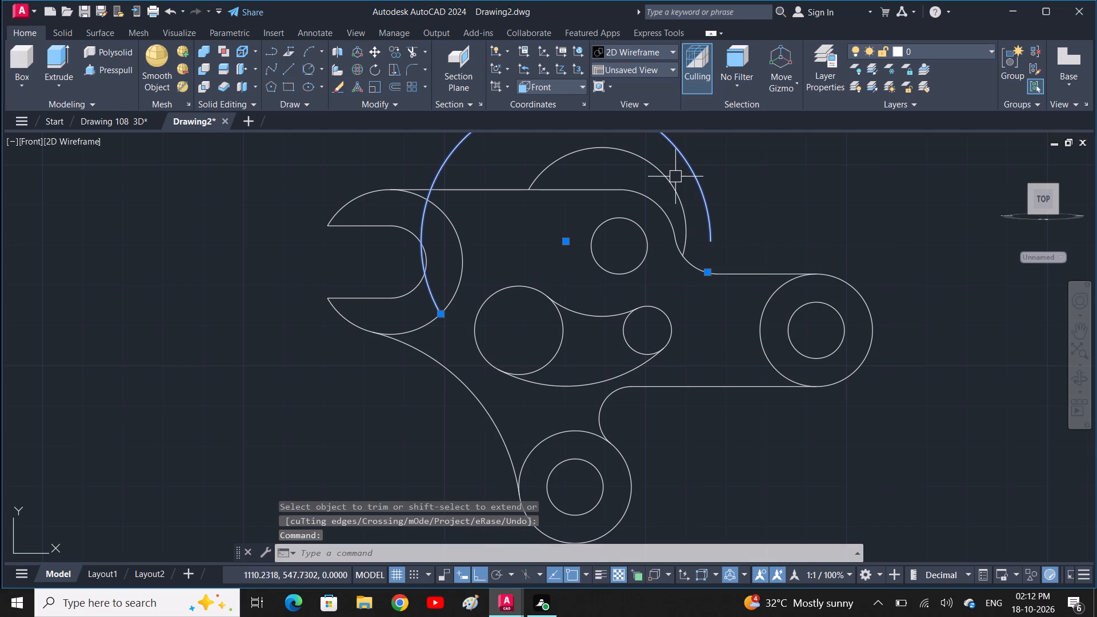
left_click(672, 177)
key("Delete")
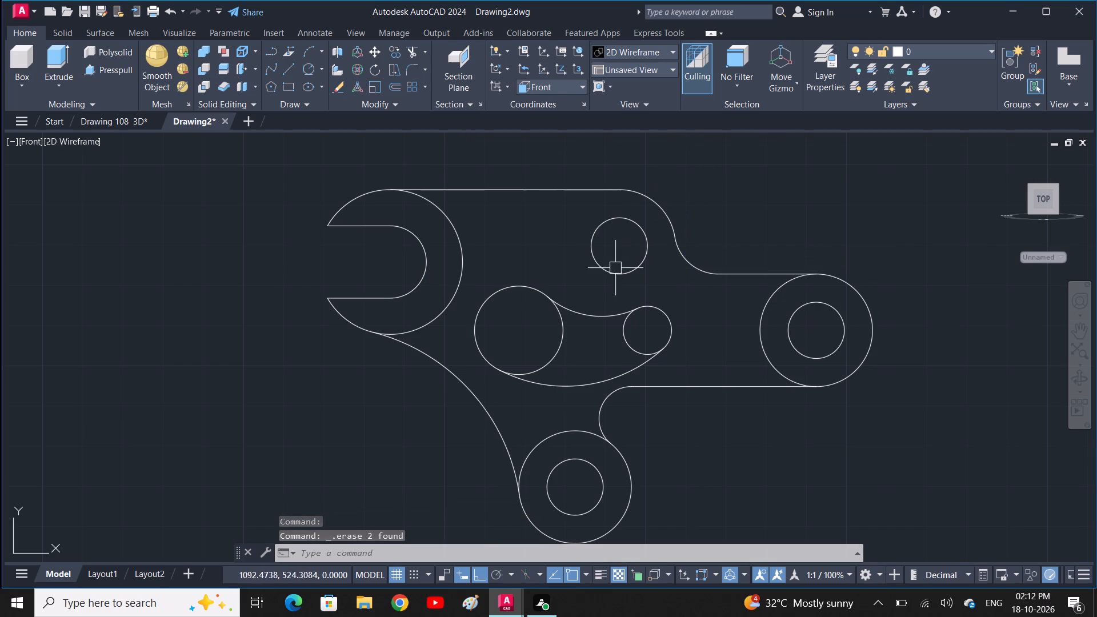
Trim the inner portions of the large and small middle circles to form one closed curved slot outline.
scroll(570, 355, "up", 1)
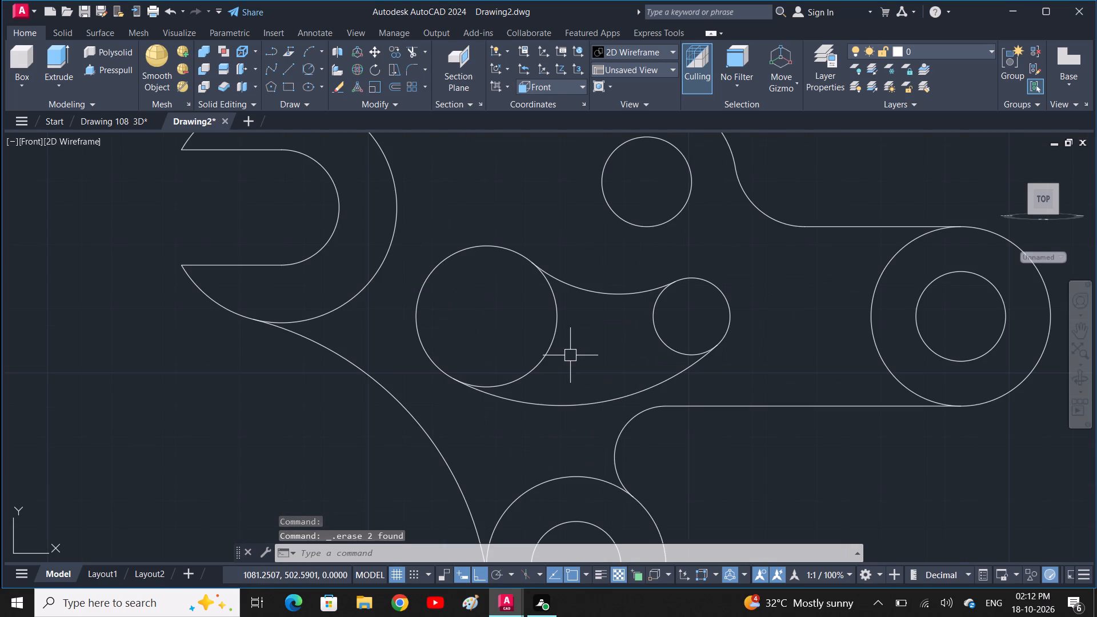
type("TR")
key("space")
left_click_drag(551, 339, 528, 323)
left_click_drag(683, 332, 639, 327)
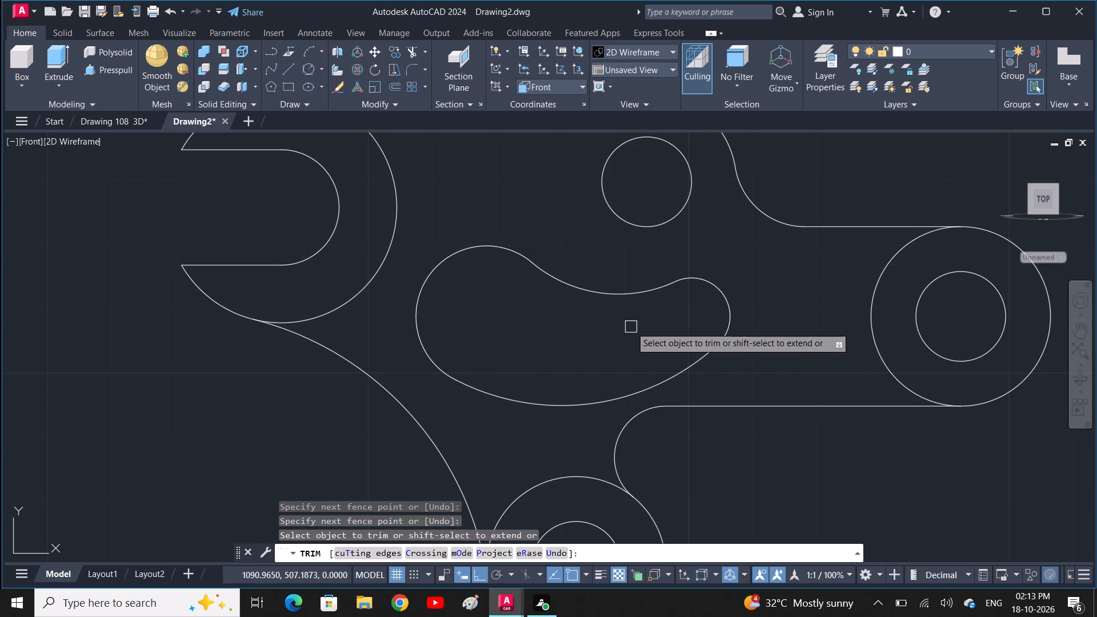
key("Escape")
key("Escape")
Join the connected lines and arcs of the whole front-view profile into polylines.
scroll(626, 327, "down", 2)
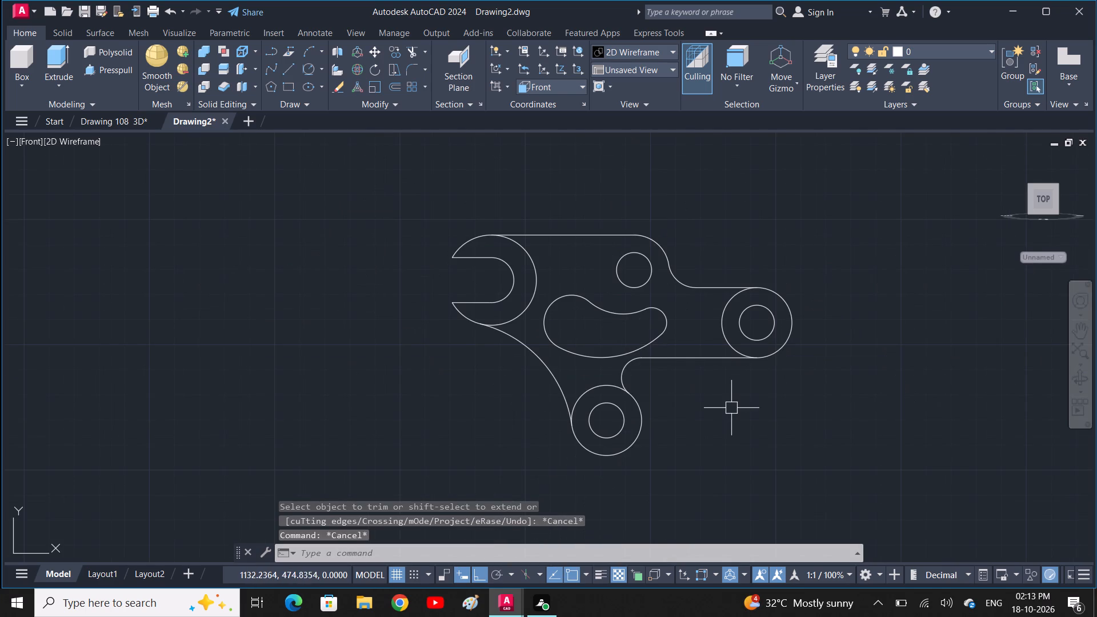
left_click(760, 428)
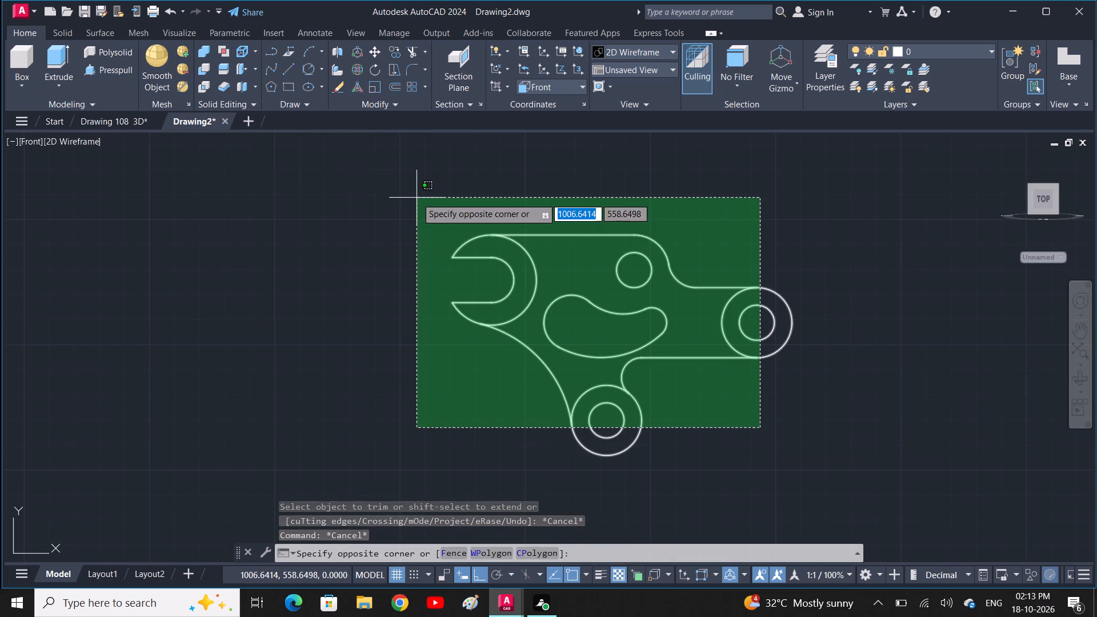
left_click(417, 198)
key("j")
key("space")
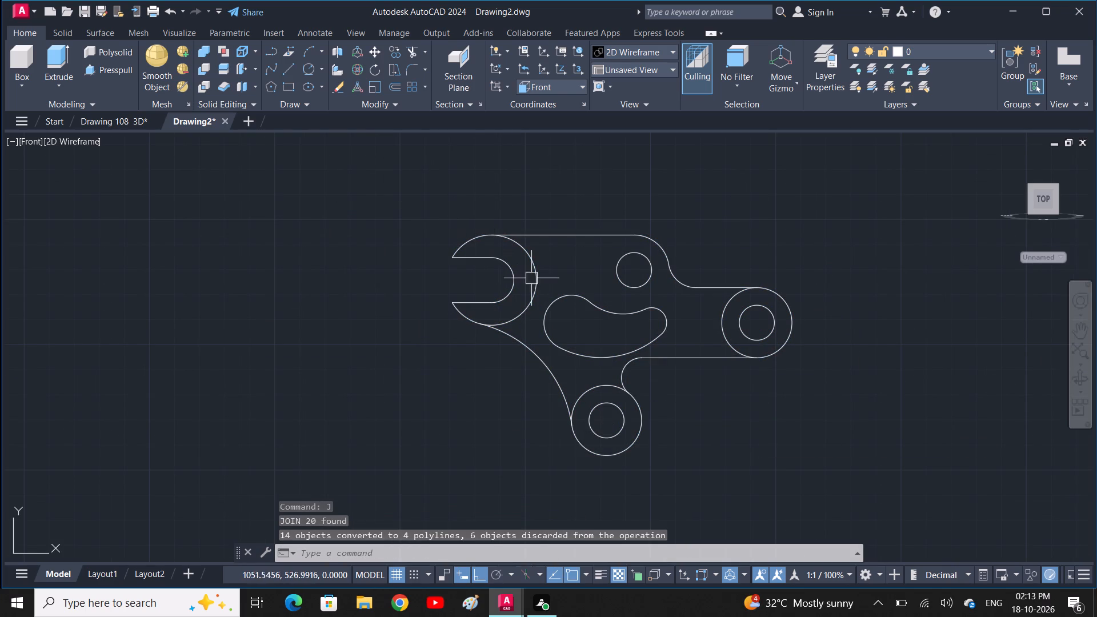
key("j")
key("space")
left_click_drag(809, 470, 766, 439)
left_click(418, 216)
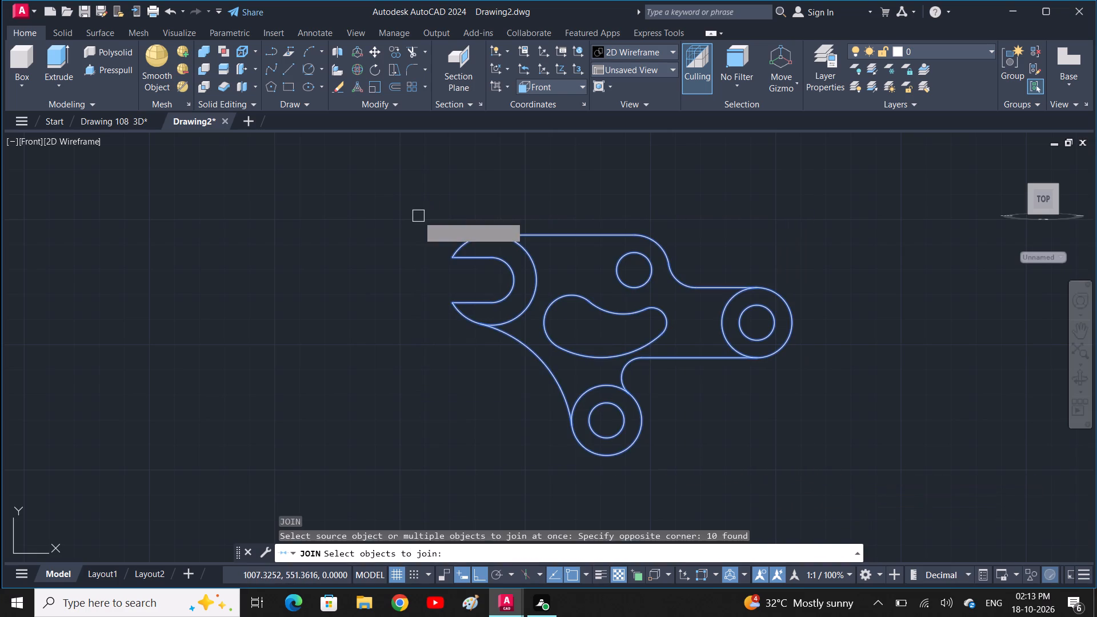
key("space")
Presspull the main web area between the slotted head and the bosses by 30, leaving the hole and curved slot open.
left_click(112, 70)
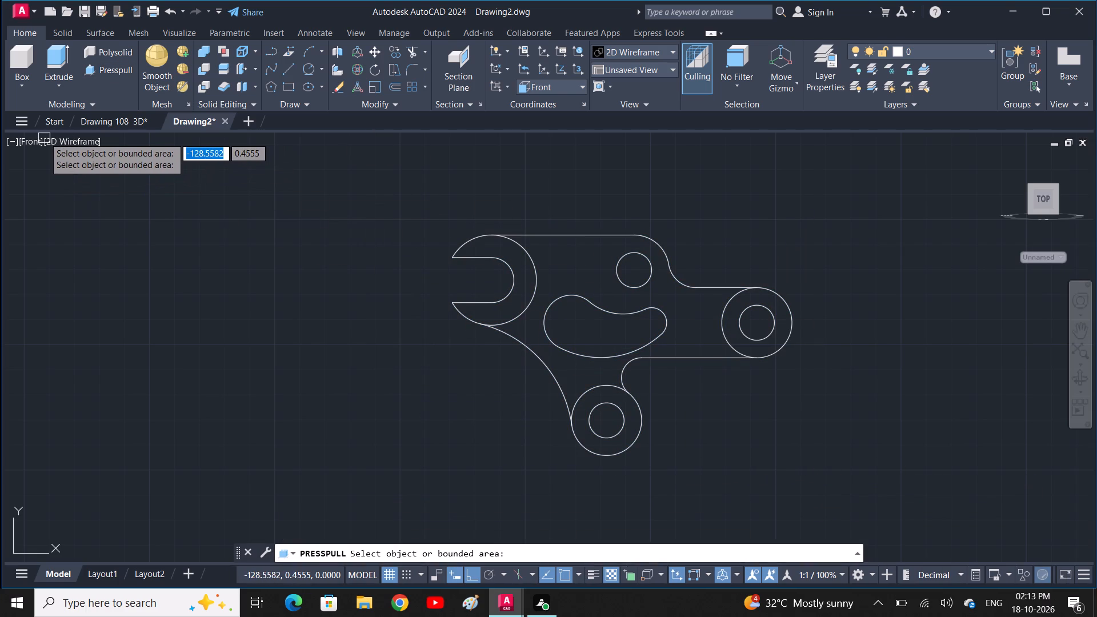
middle_click_drag(114, 189, 29, 235, "shift")
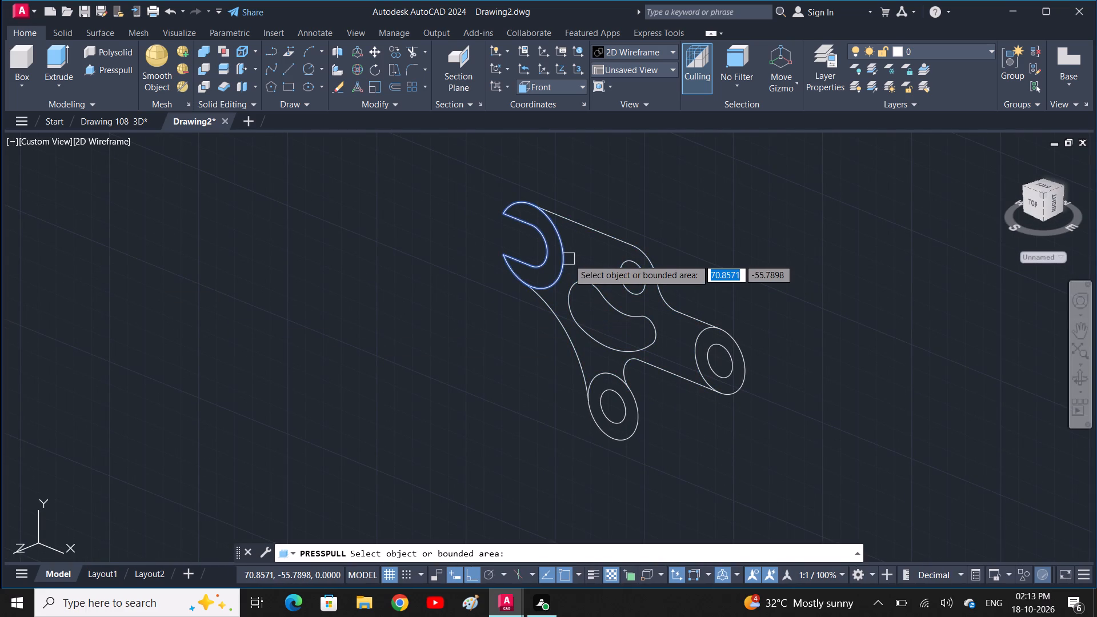
left_click(595, 259)
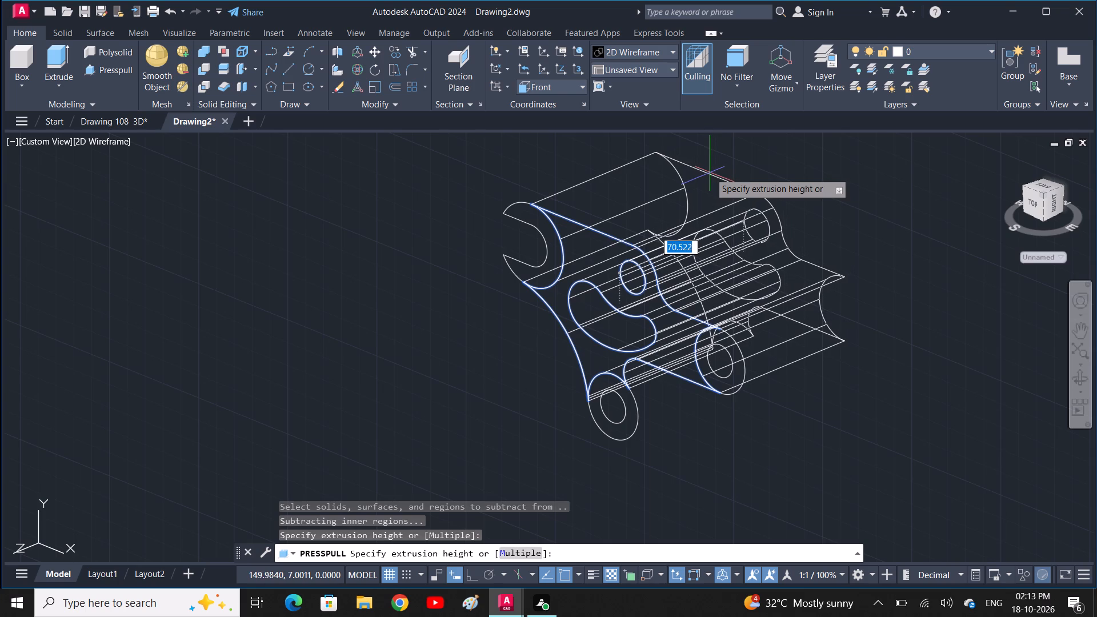
key("3")
type("0")
key("space")
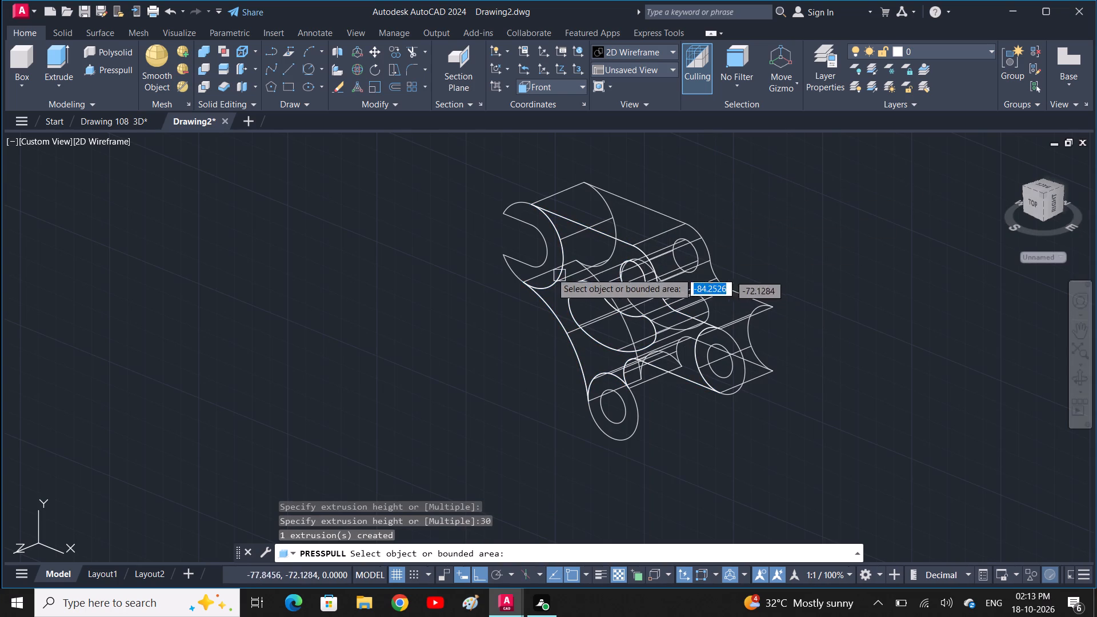
Presspull the slotted head area by 20, in the same direction as the web.
left_click(537, 216)
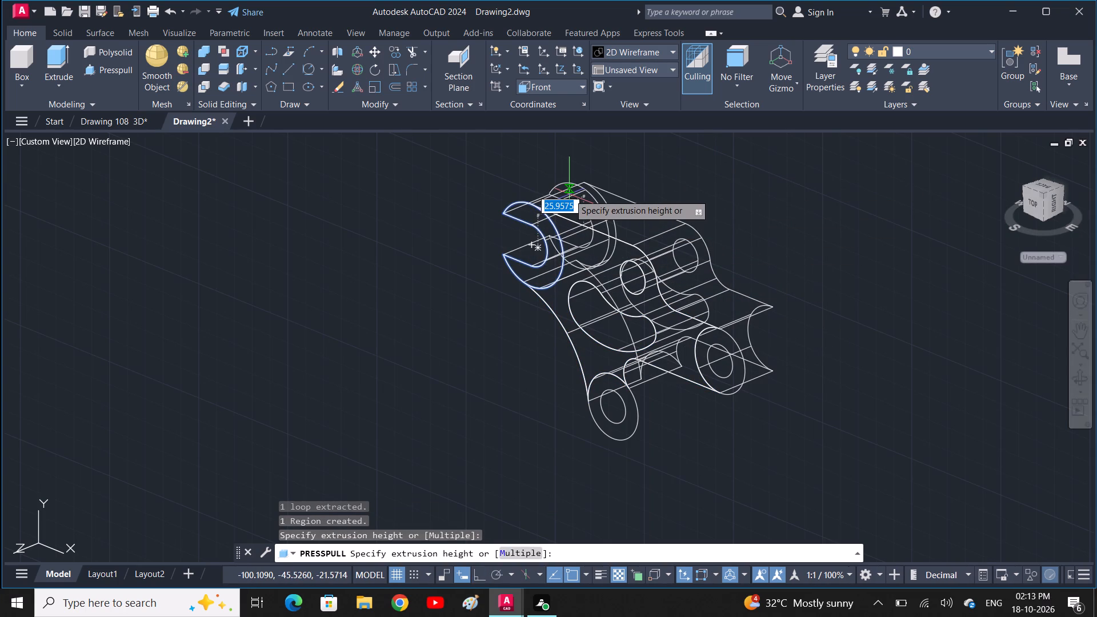
type("20")
key("space")
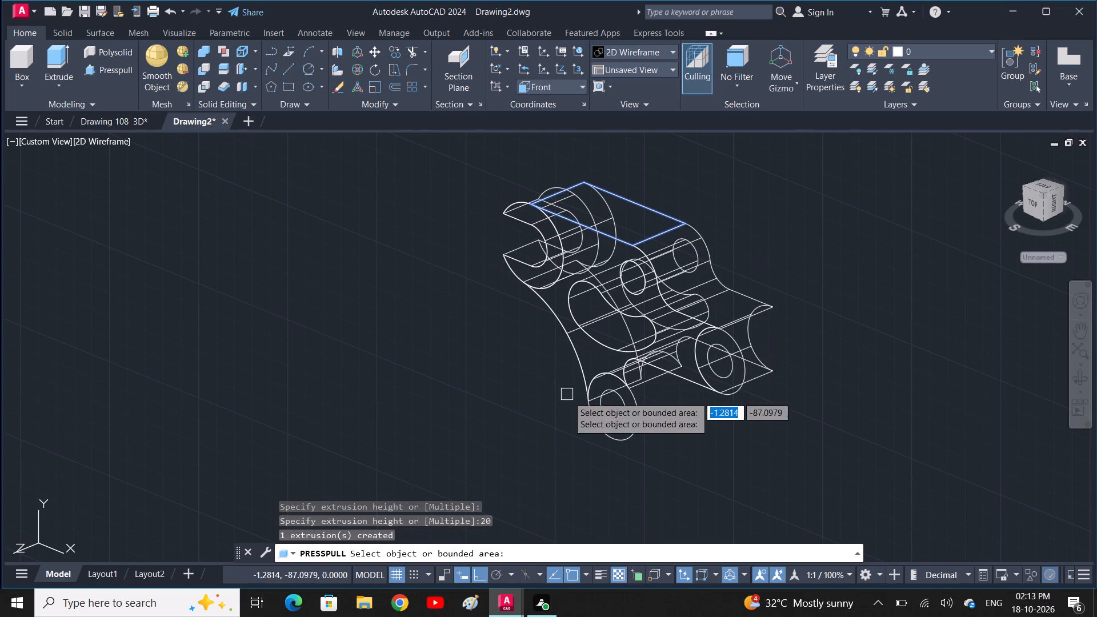
Presspull the lower boss's outer circle by 20 and its inner circle by 10.
left_click(632, 427)
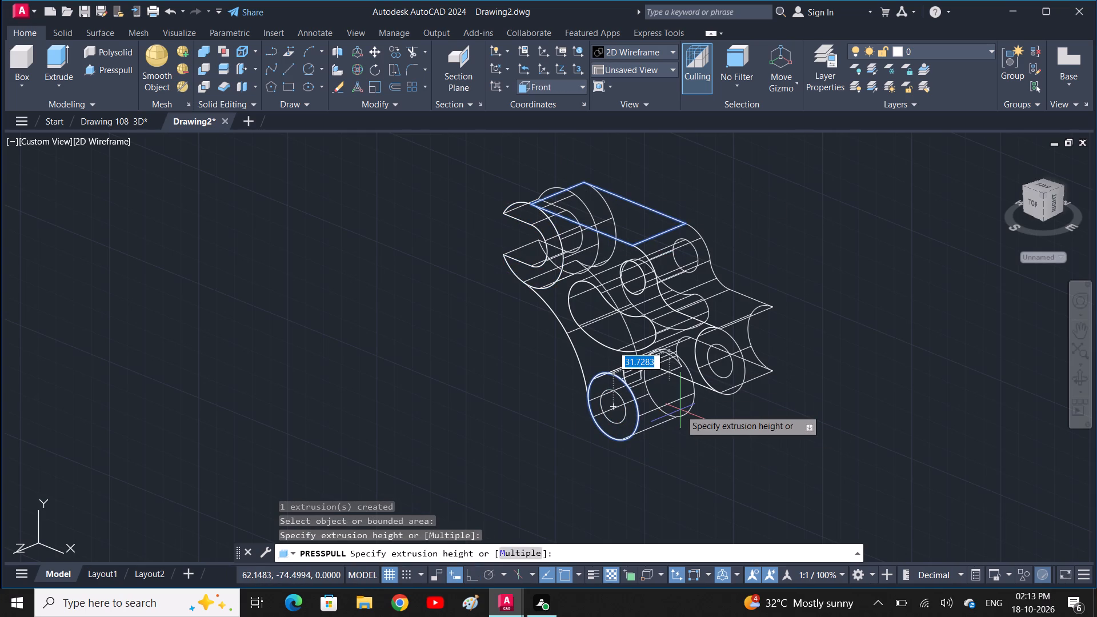
key("2")
type("0")
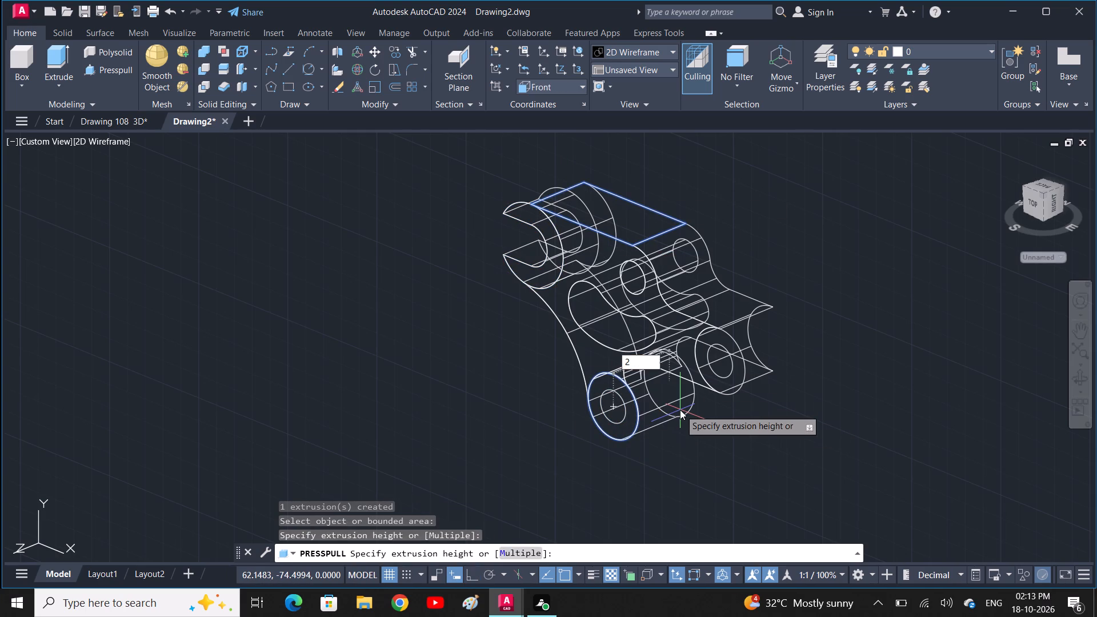
key("space")
left_click(620, 418)
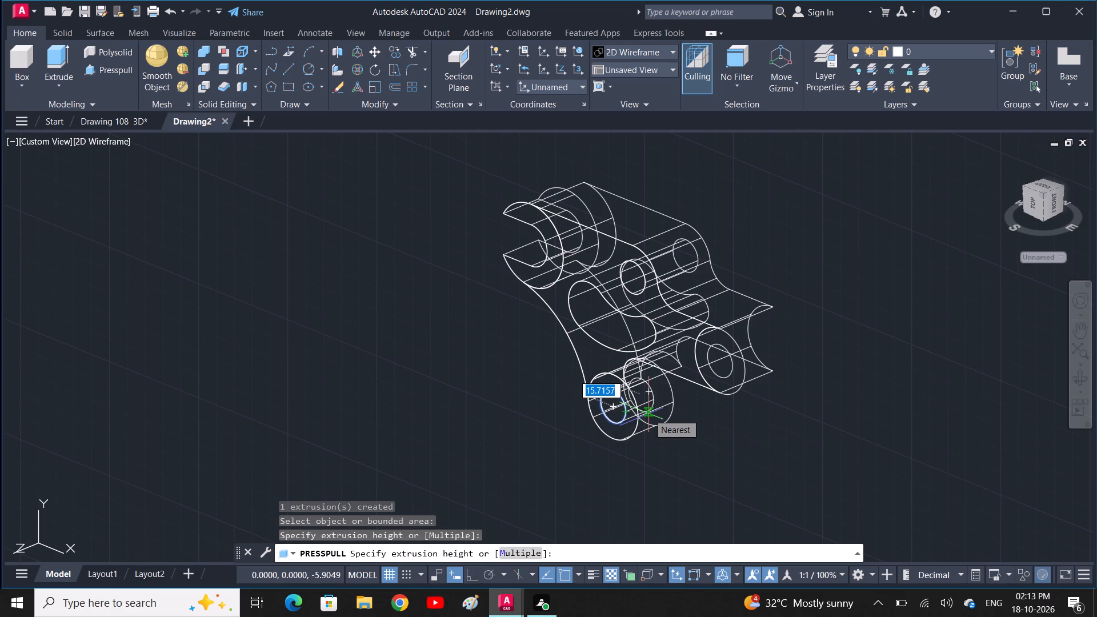
type("10")
key("space")
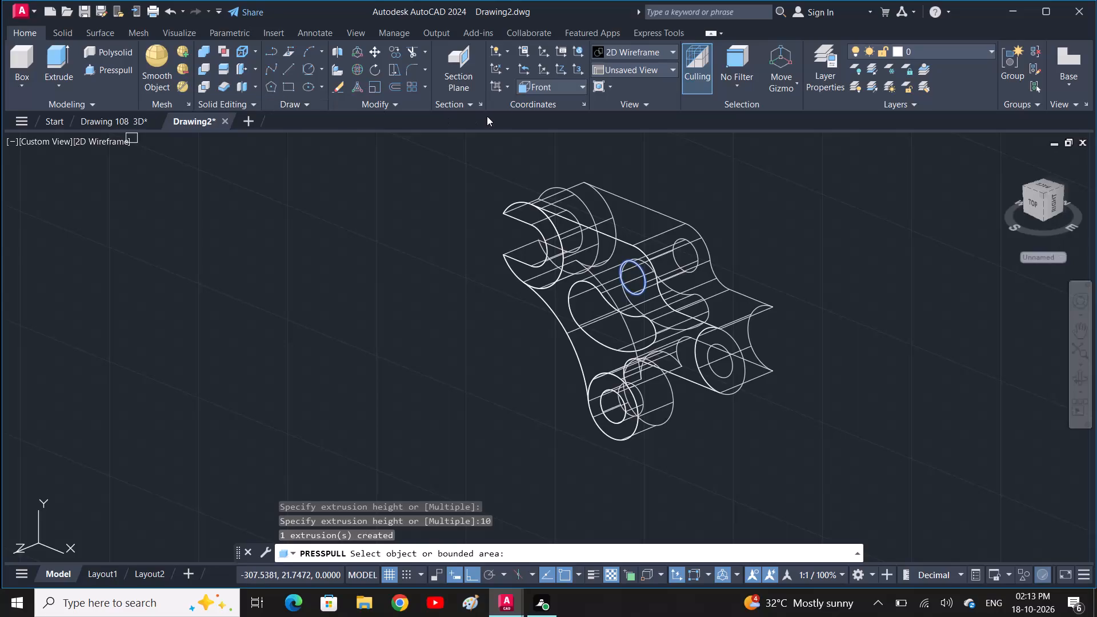
Change the visual style to Shades of Gray.
left_click(636, 61)
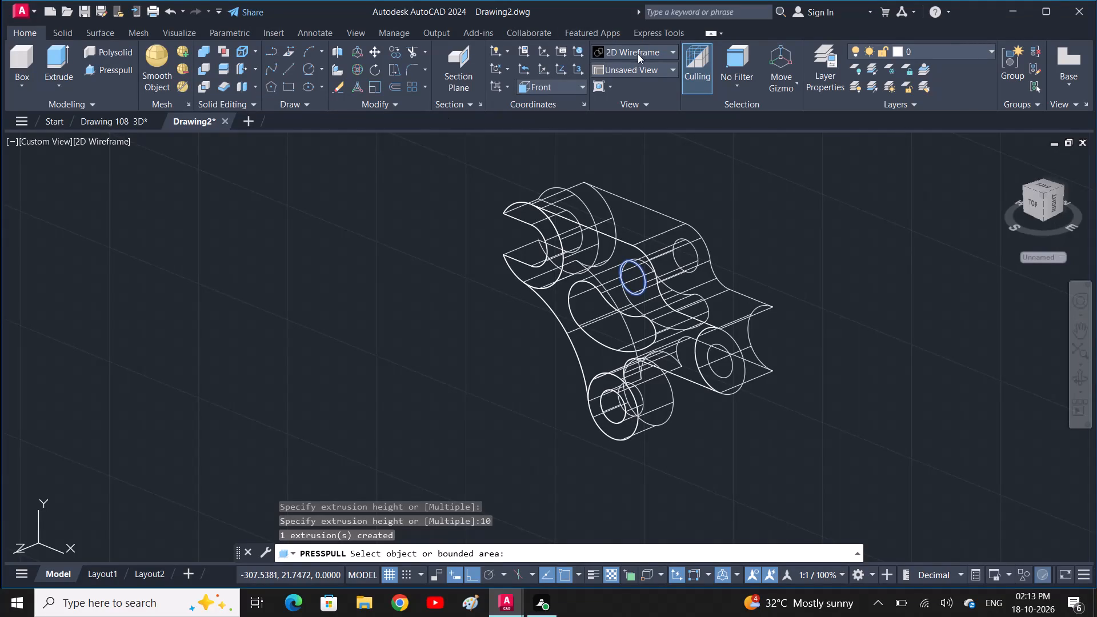
left_click(639, 49)
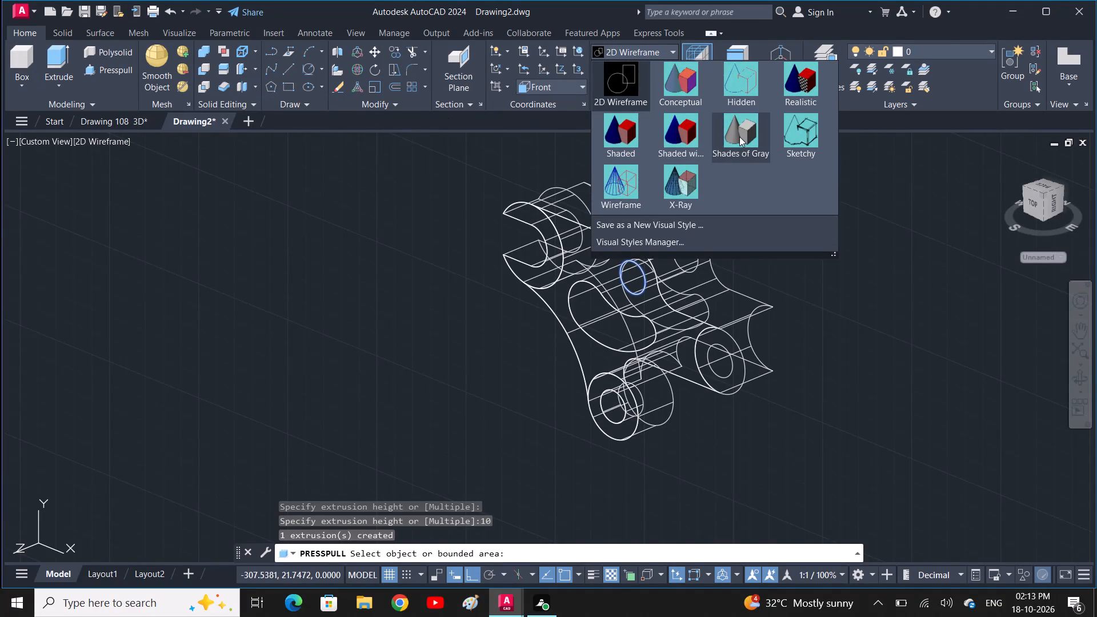
left_click(739, 137)
middle_click_drag(670, 374, 572, 299)
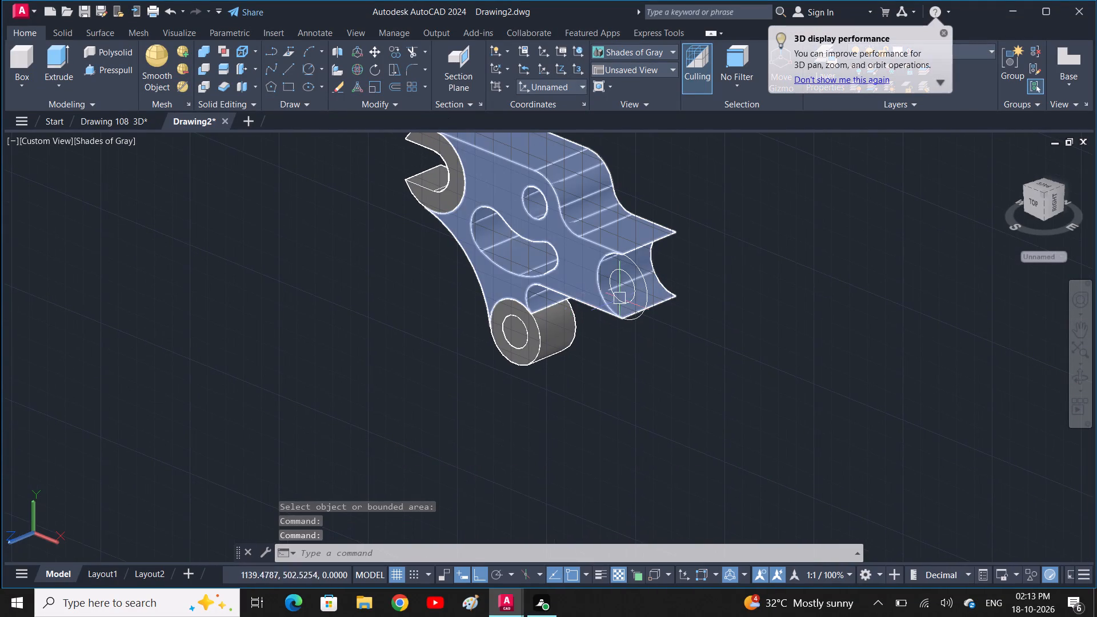
Presspull the right-hand boss's inner circle by 20 and its outer circle by 15.
left_click(123, 67)
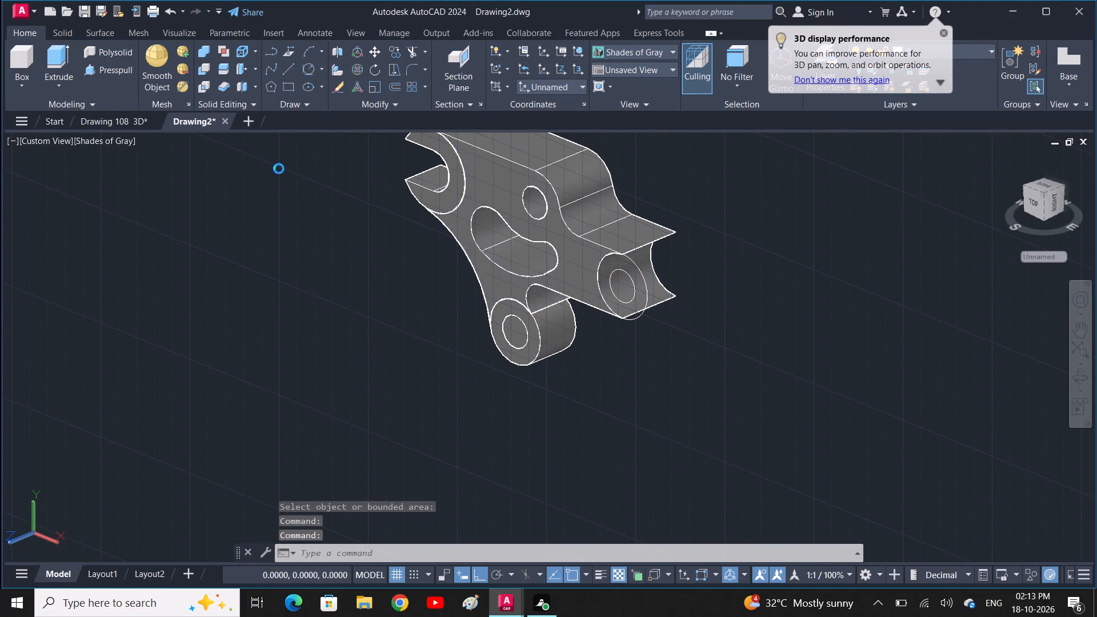
left_click(632, 287)
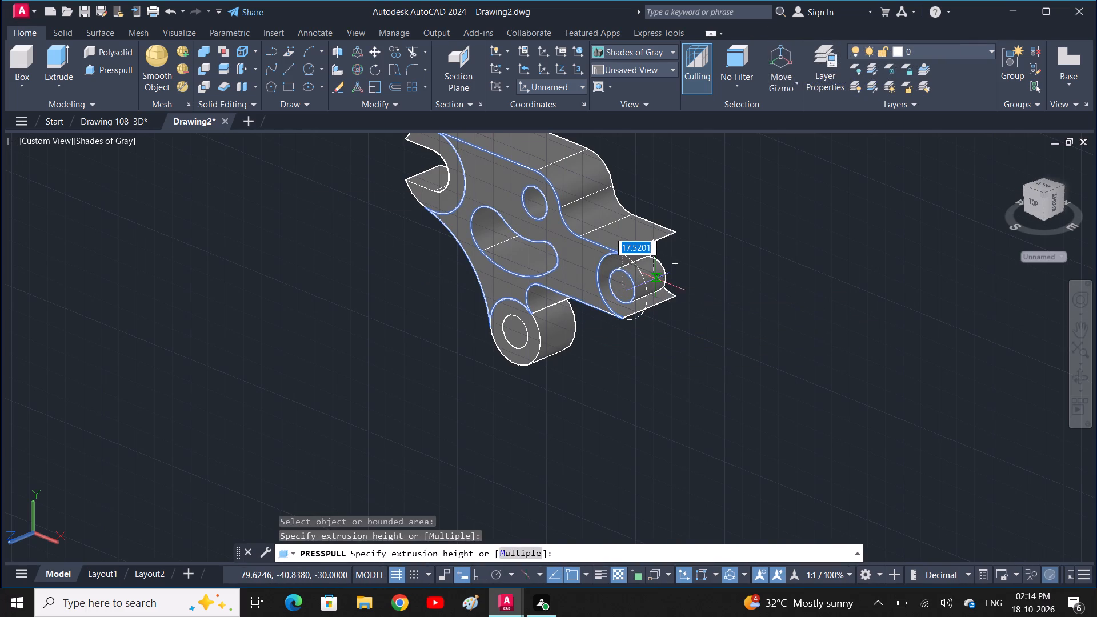
type("20")
key("space")
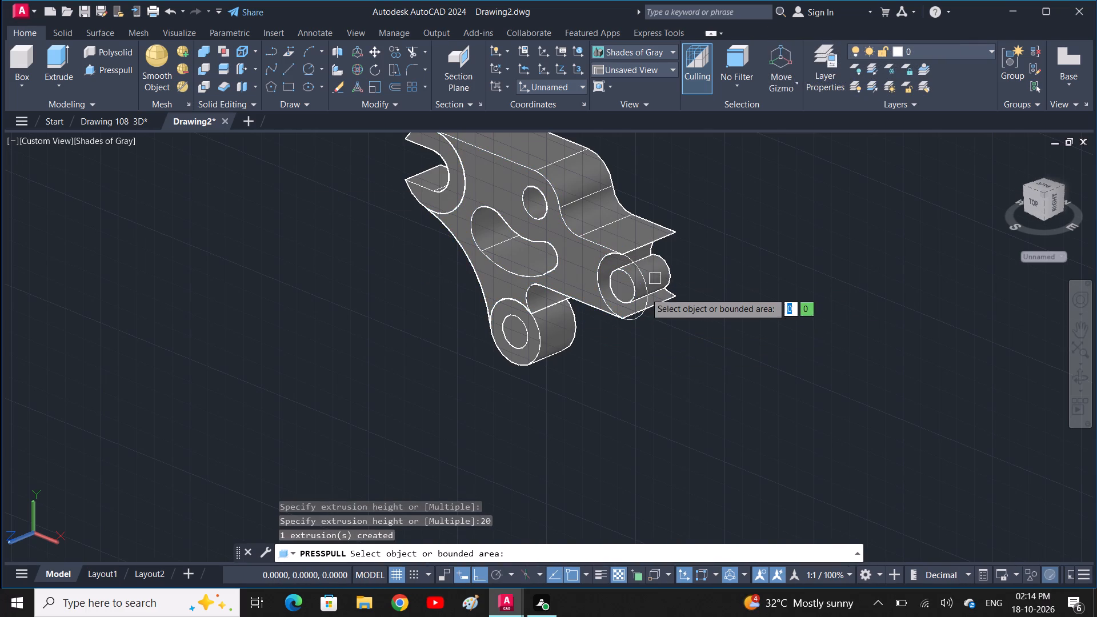
left_click(644, 299)
type("15V")
key("space")
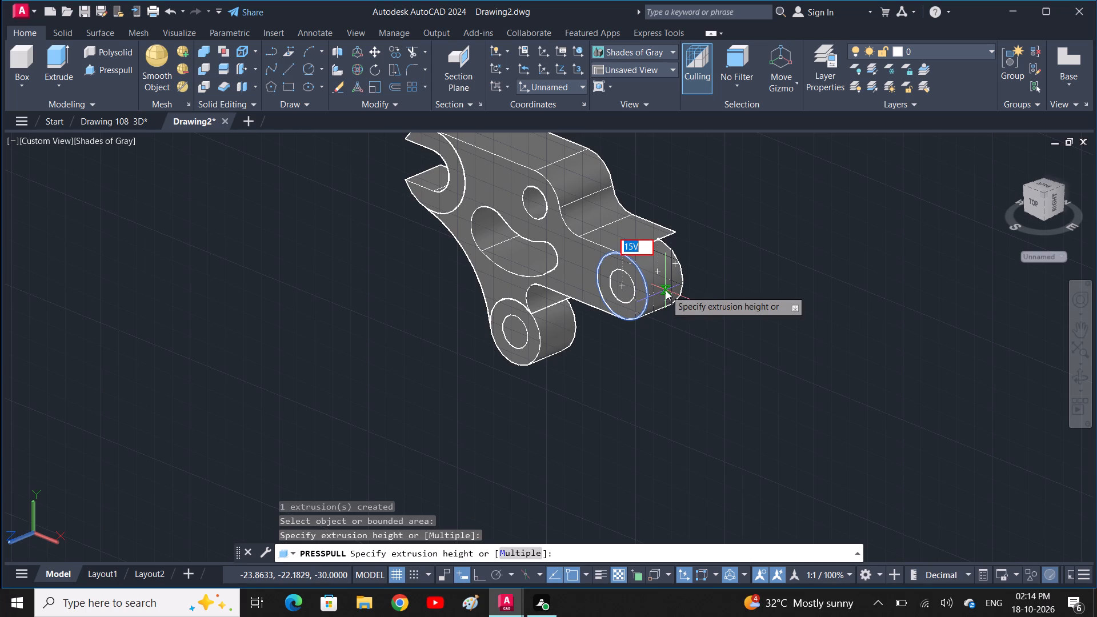
key("BackSpace")
type("15")
key("space")
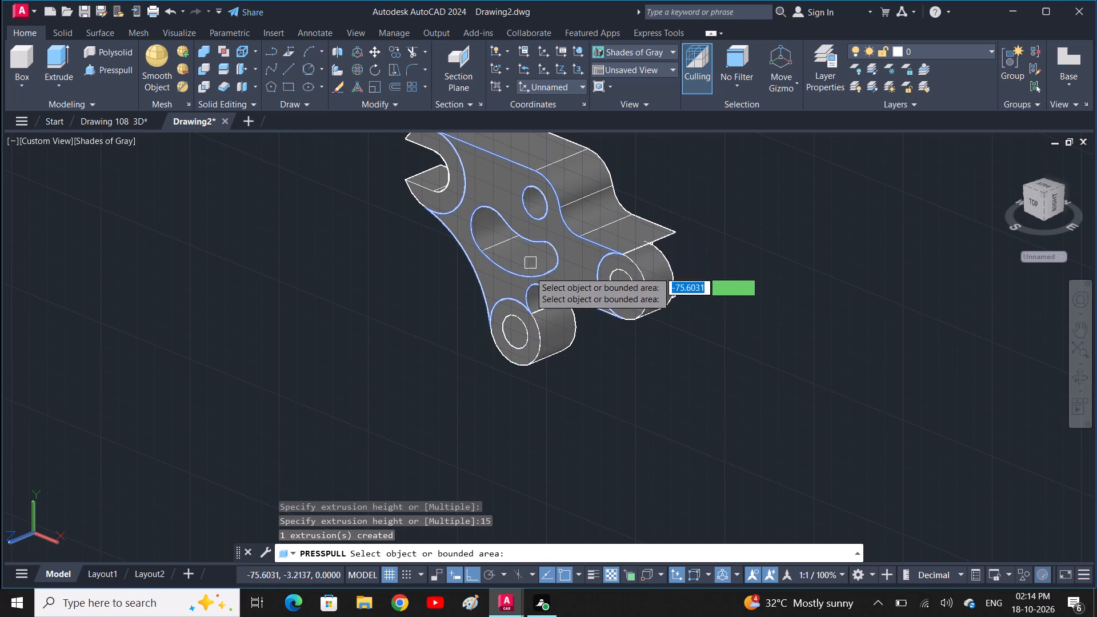
Move the right-hand boss's outer cylinder backward from the front face along the web's thickness.
middle_click_drag(516, 303, 621, 286, "shift")
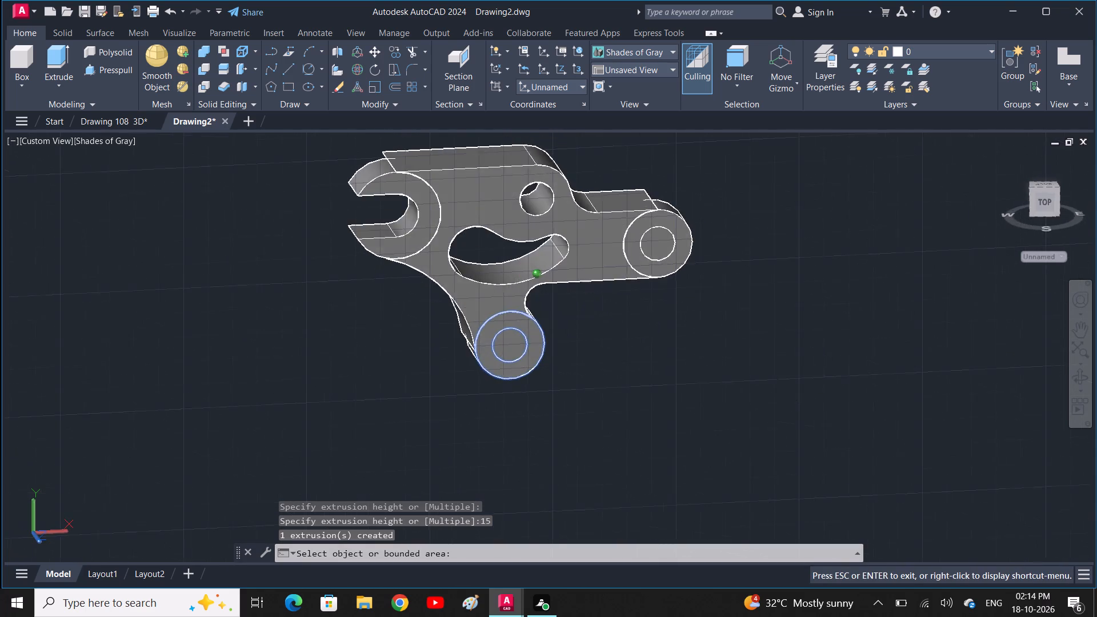
middle_click_drag(621, 286, 484, 262, "shift")
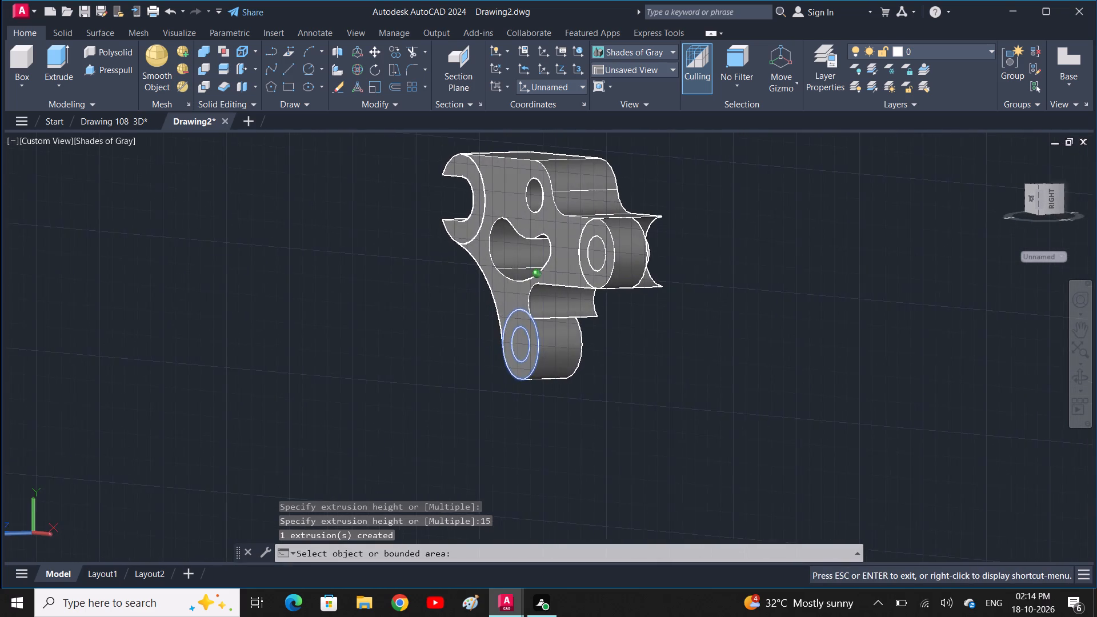
middle_click_drag(484, 262, 471, 265, "shift")
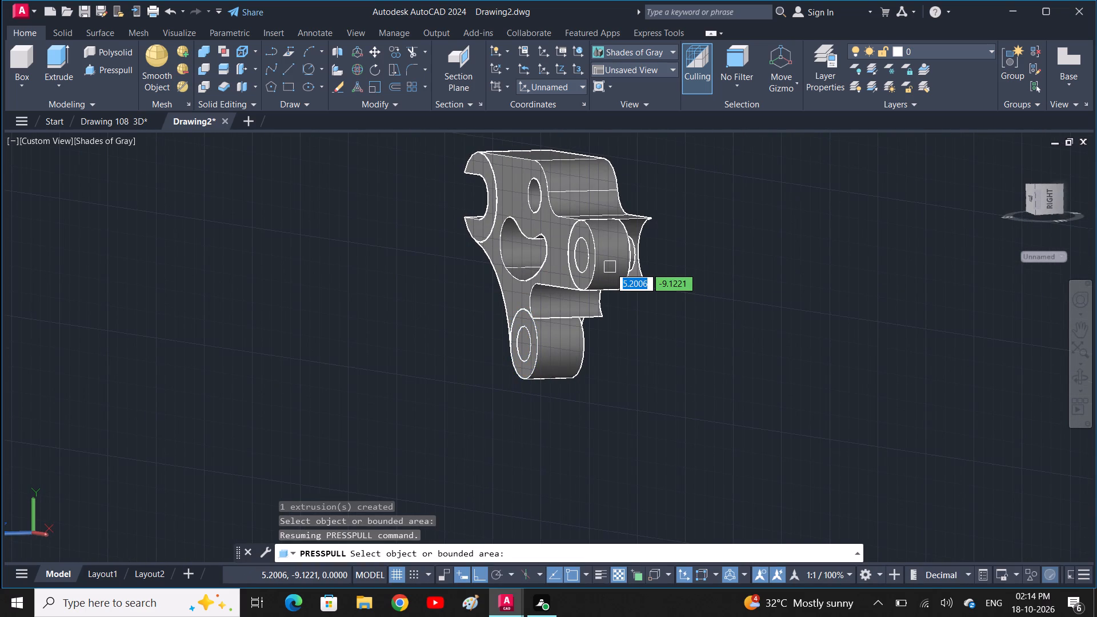
key("Escape")
left_click(591, 248)
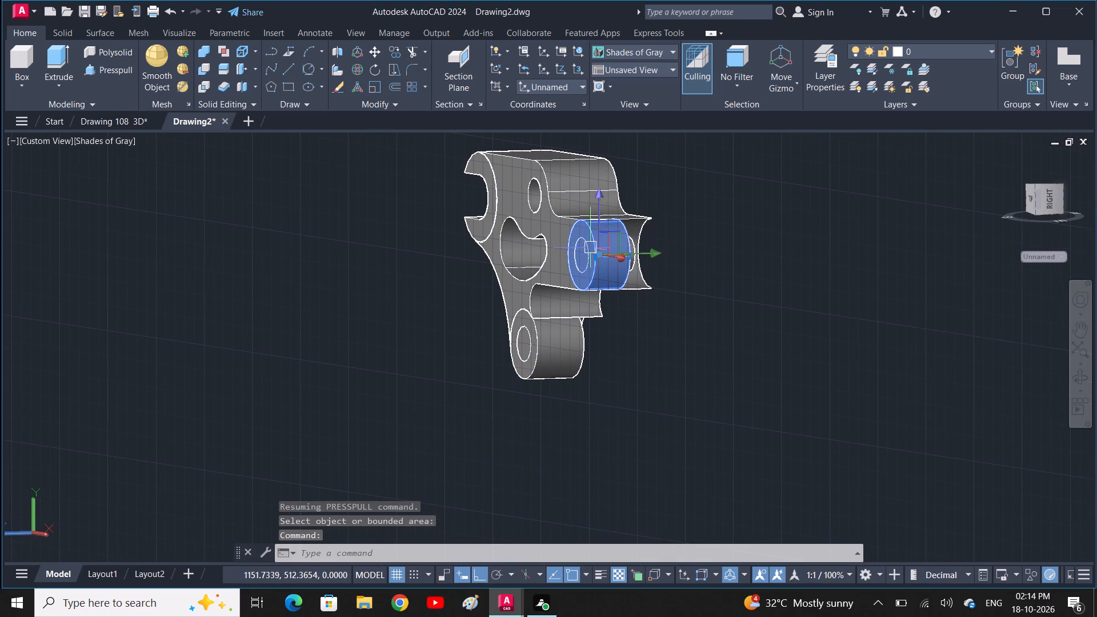
type("M")
key("space")
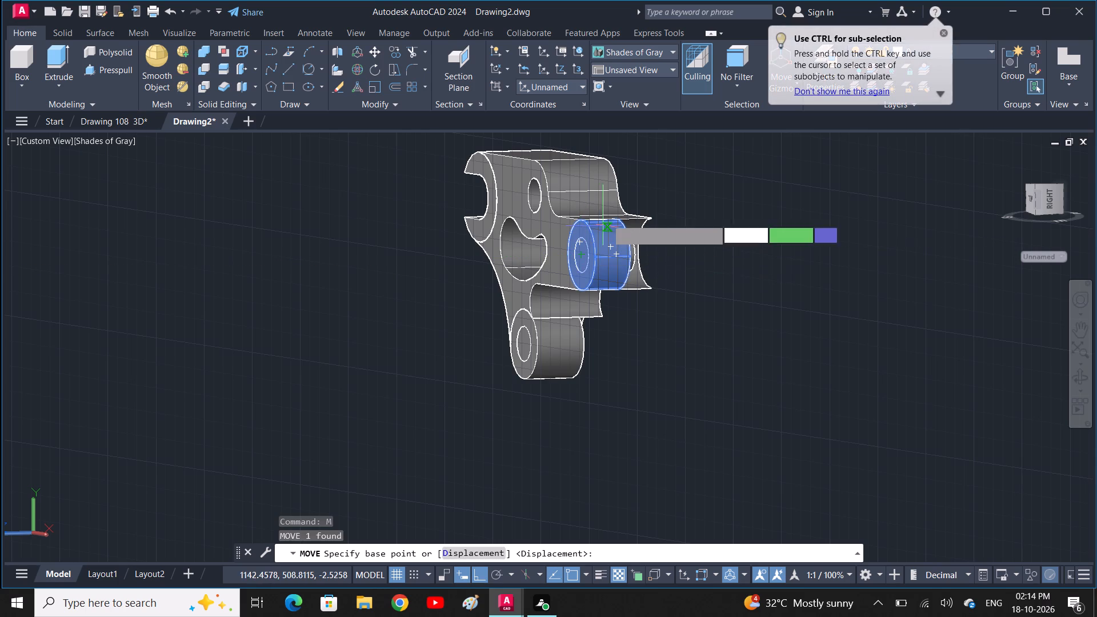
scroll(610, 227, "up", 3)
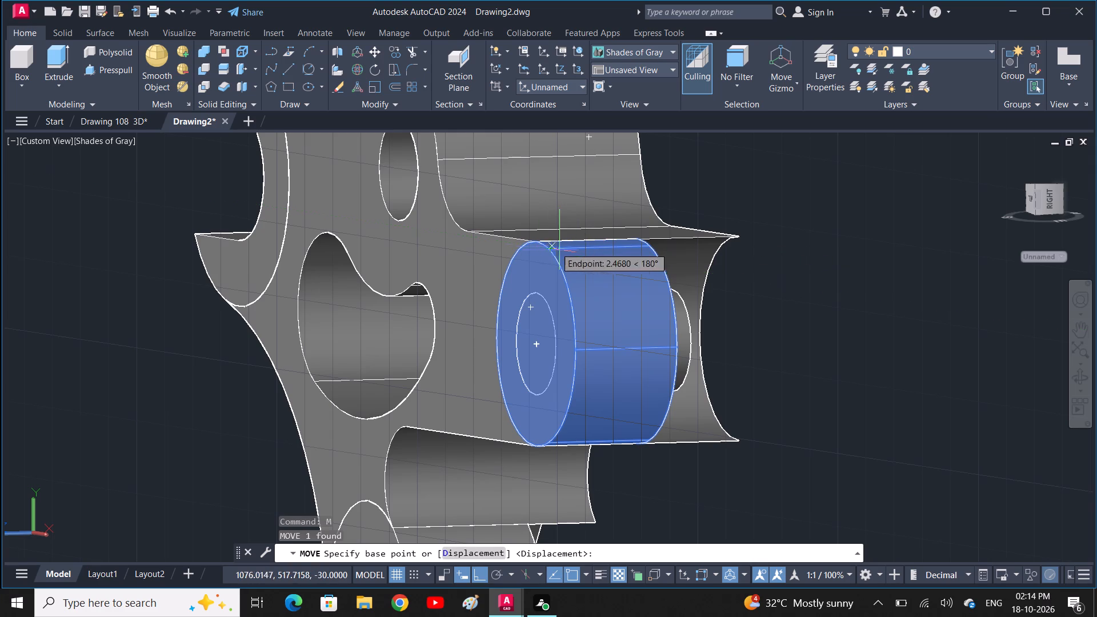
left_click(625, 350)
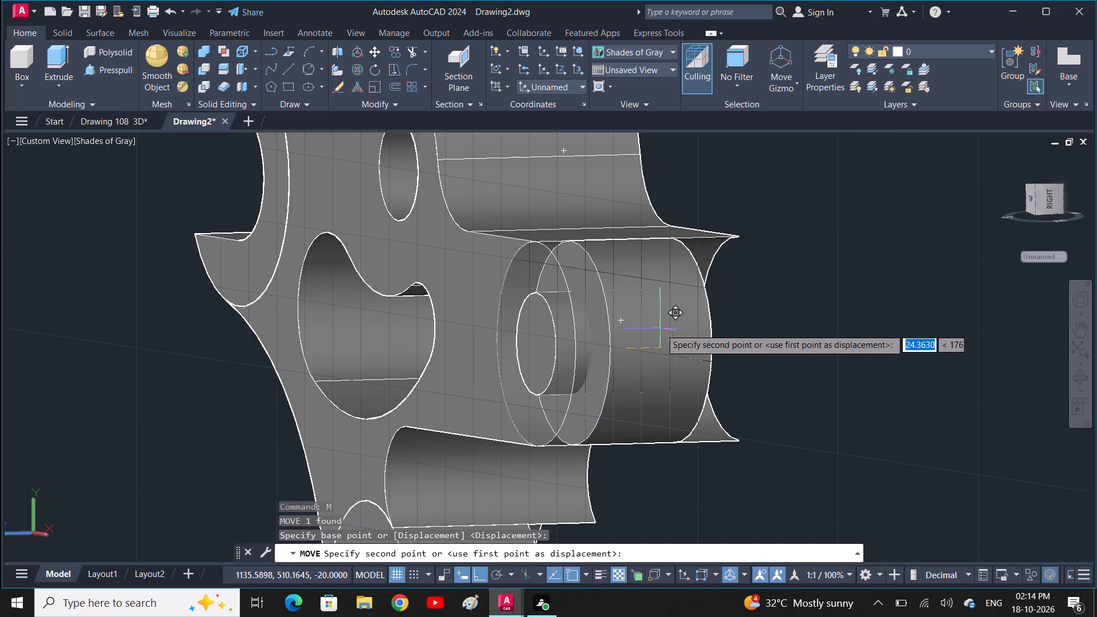
left_click(664, 328)
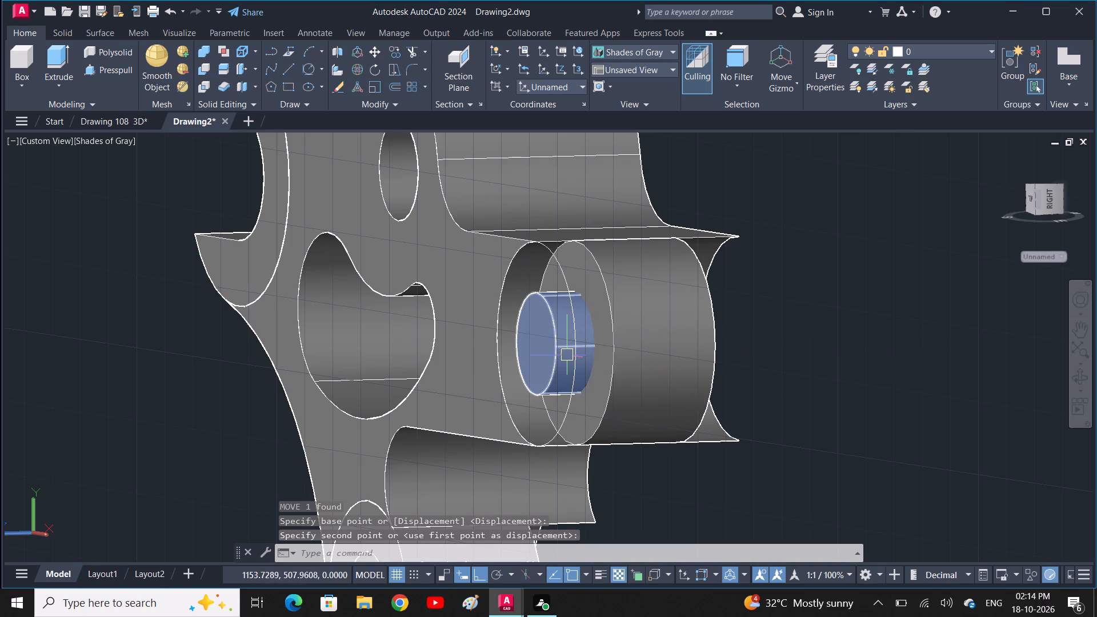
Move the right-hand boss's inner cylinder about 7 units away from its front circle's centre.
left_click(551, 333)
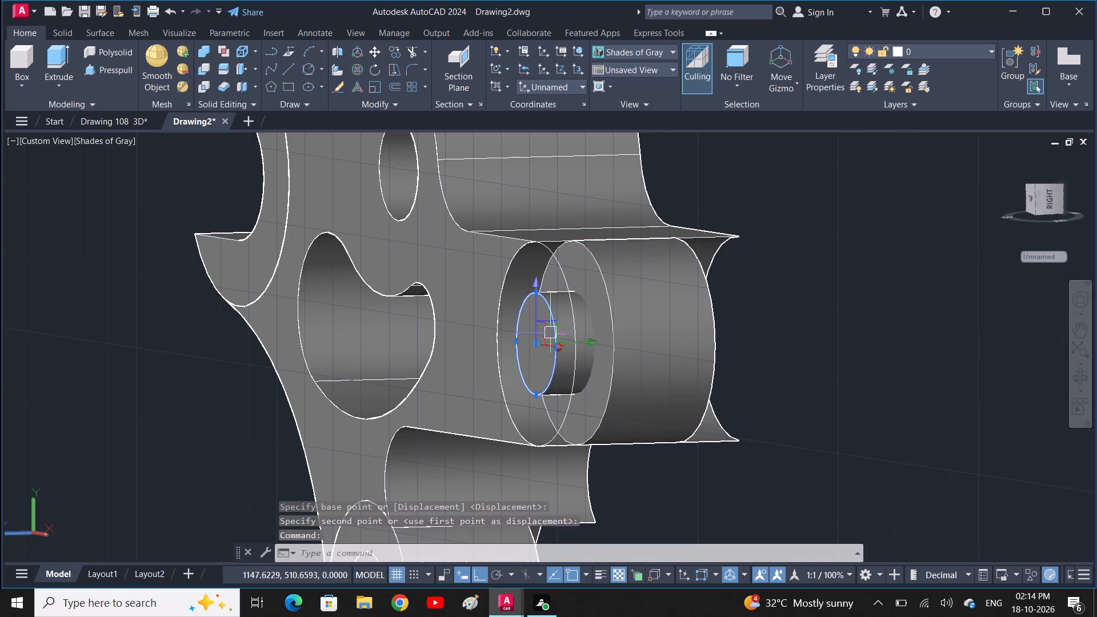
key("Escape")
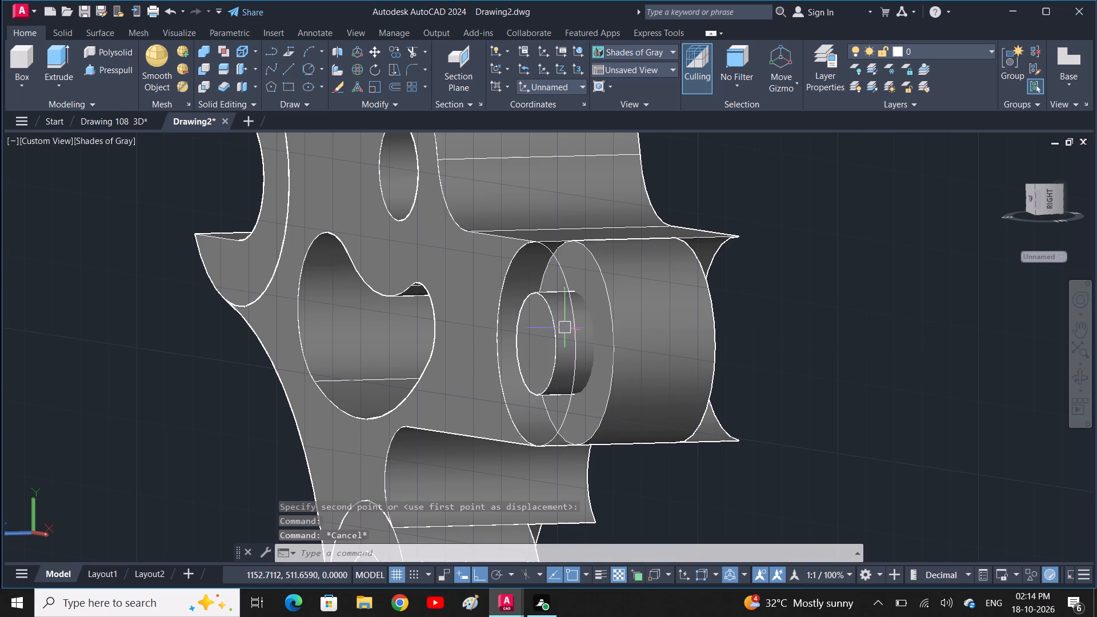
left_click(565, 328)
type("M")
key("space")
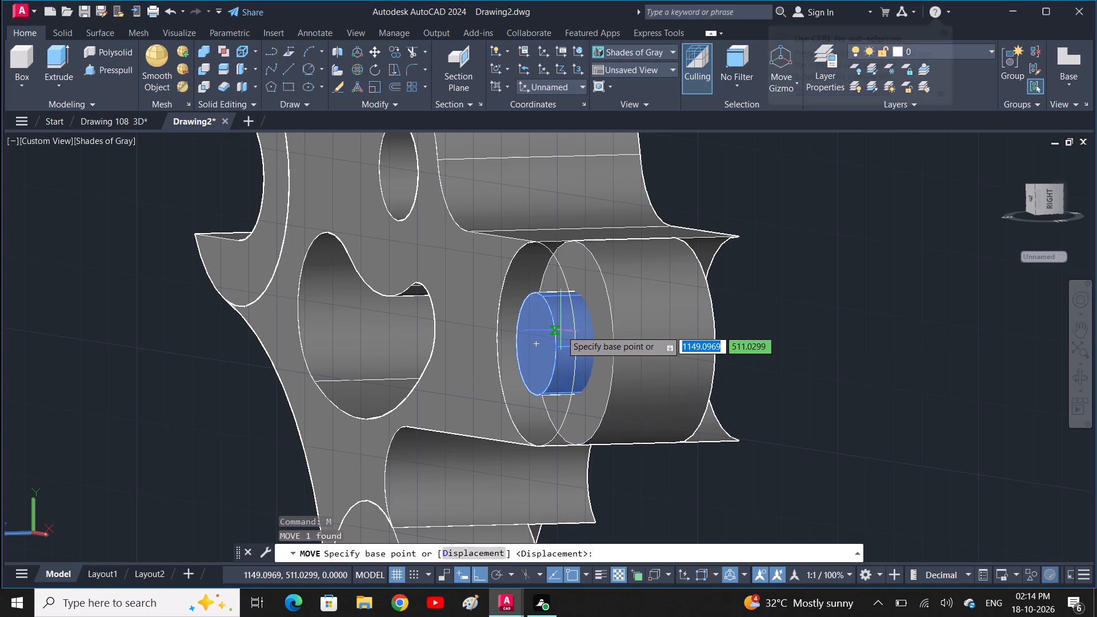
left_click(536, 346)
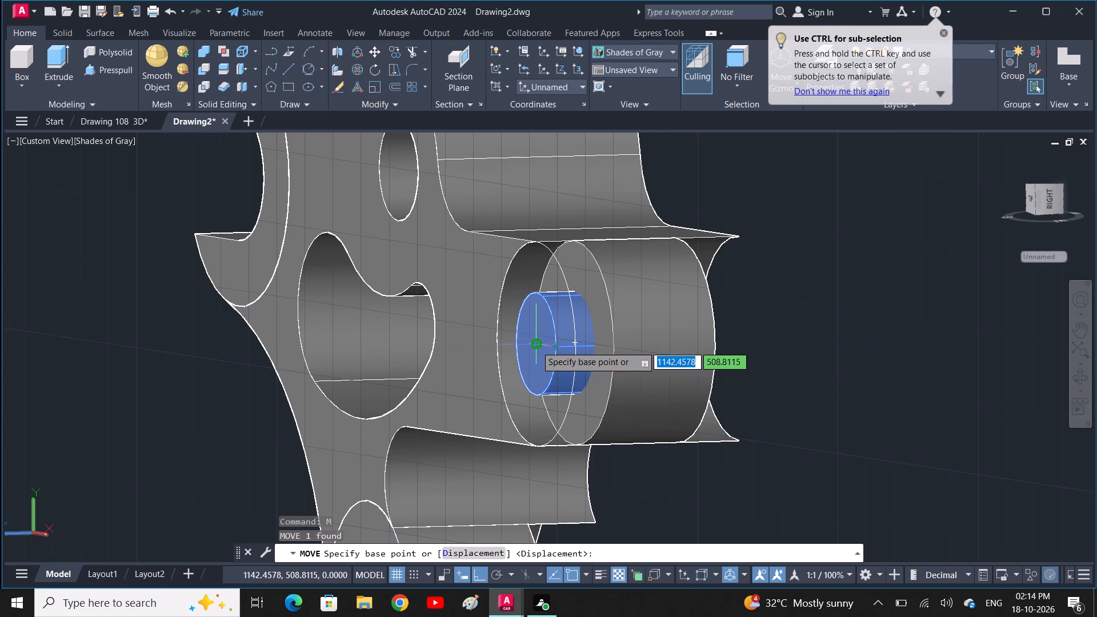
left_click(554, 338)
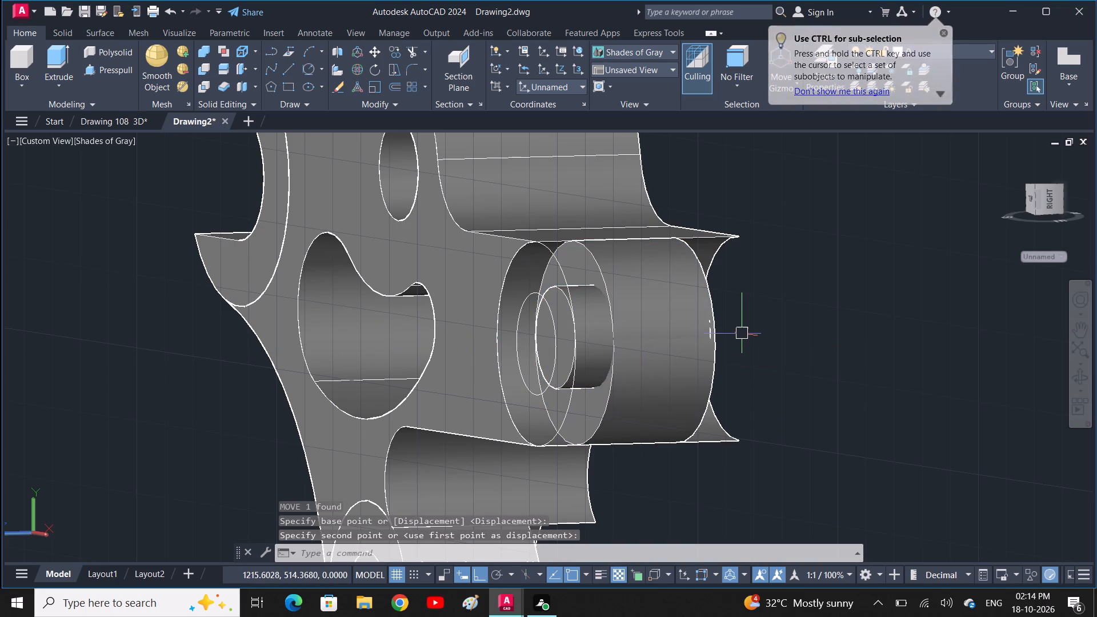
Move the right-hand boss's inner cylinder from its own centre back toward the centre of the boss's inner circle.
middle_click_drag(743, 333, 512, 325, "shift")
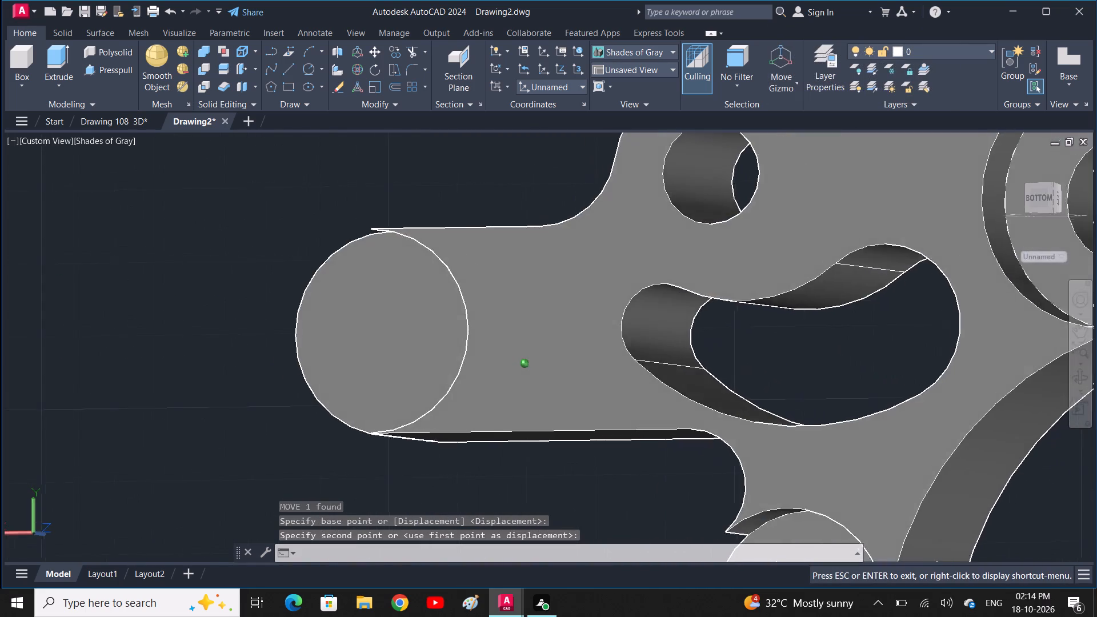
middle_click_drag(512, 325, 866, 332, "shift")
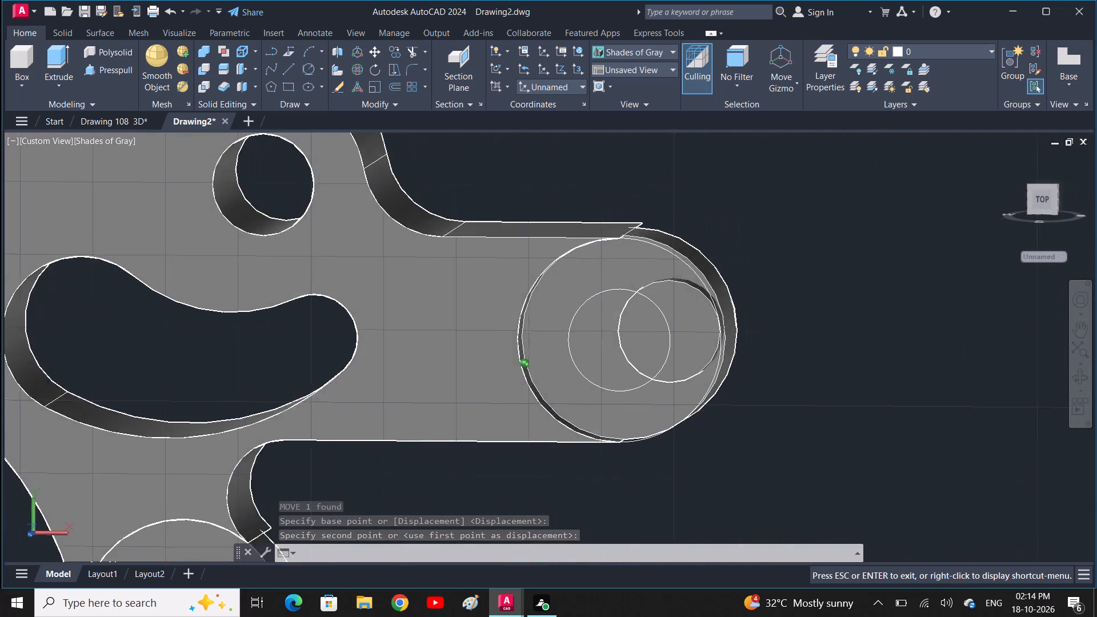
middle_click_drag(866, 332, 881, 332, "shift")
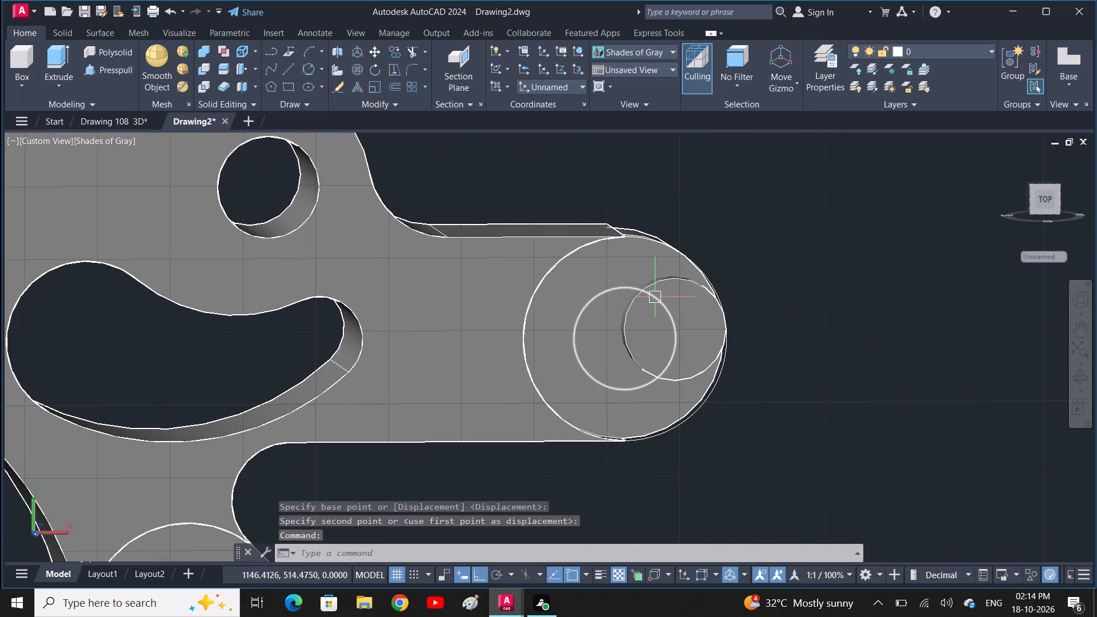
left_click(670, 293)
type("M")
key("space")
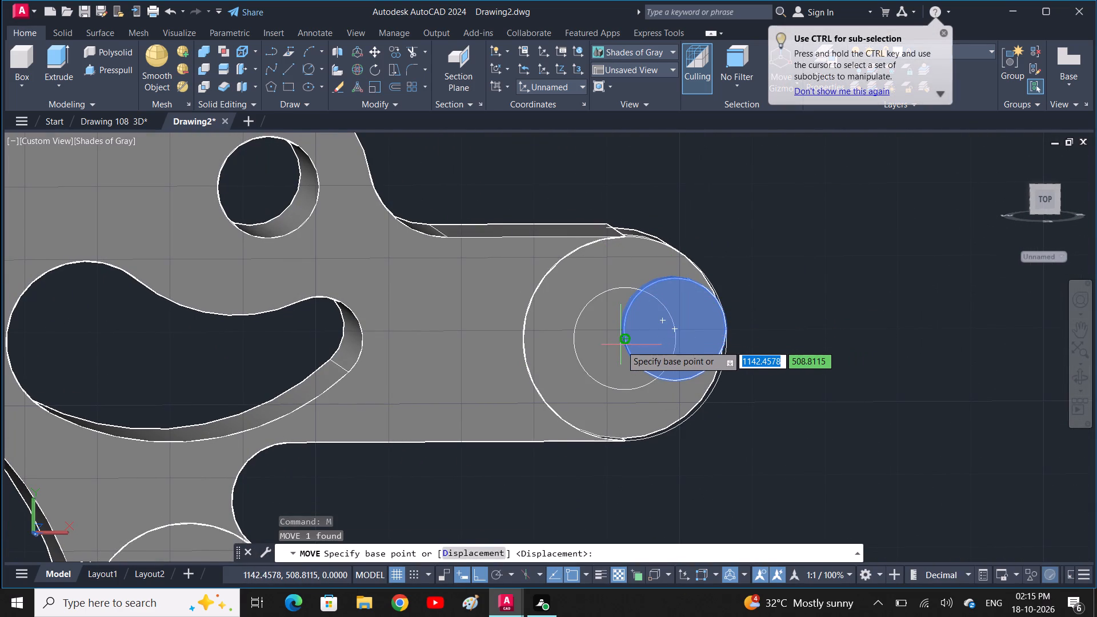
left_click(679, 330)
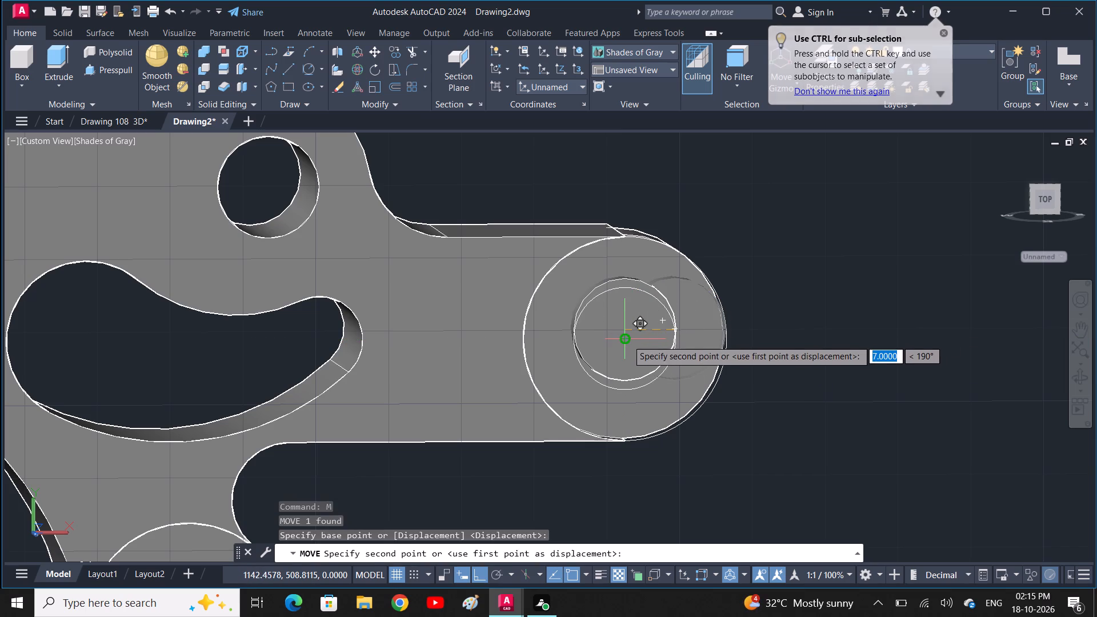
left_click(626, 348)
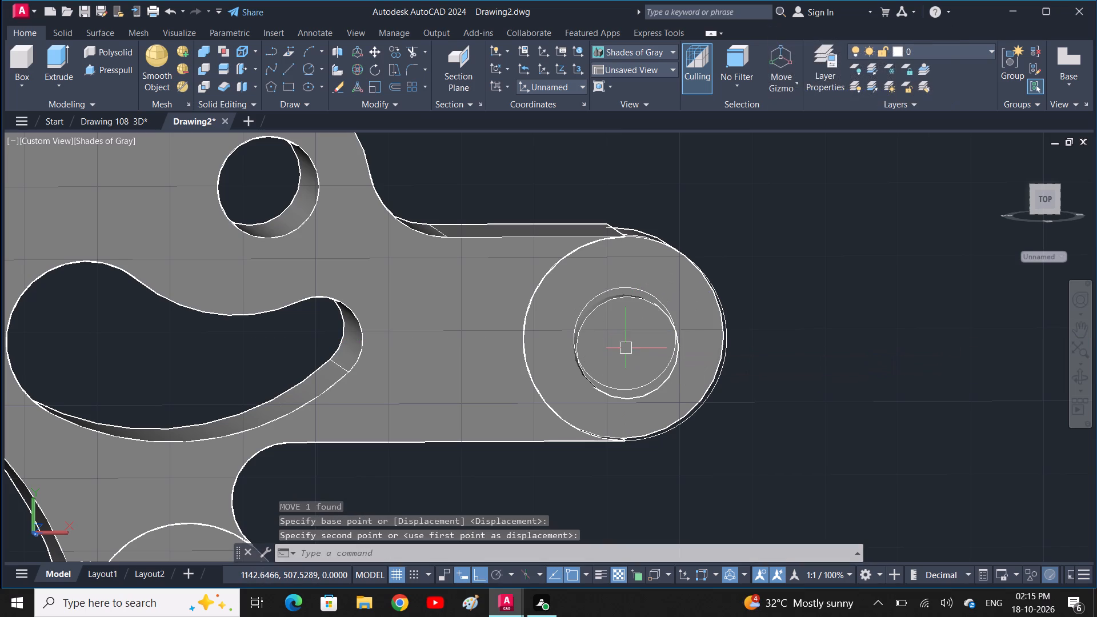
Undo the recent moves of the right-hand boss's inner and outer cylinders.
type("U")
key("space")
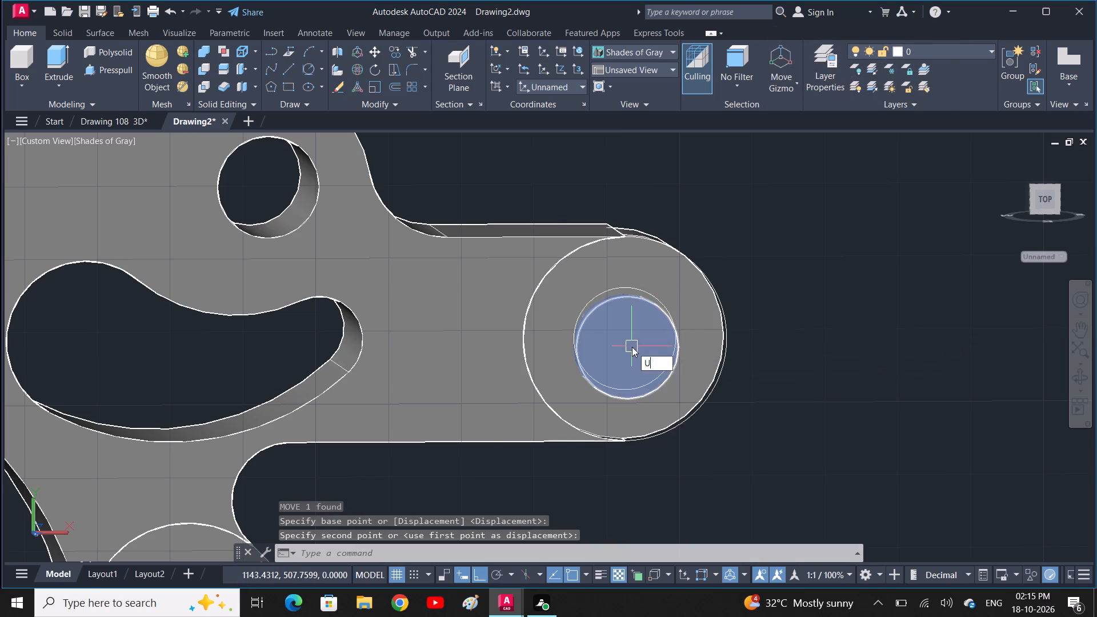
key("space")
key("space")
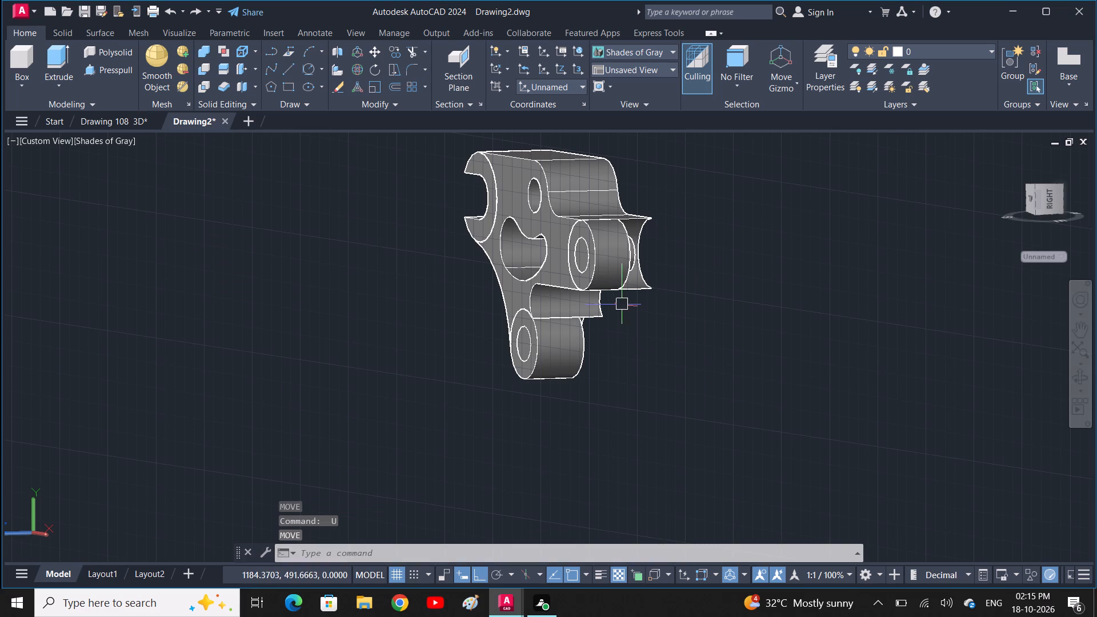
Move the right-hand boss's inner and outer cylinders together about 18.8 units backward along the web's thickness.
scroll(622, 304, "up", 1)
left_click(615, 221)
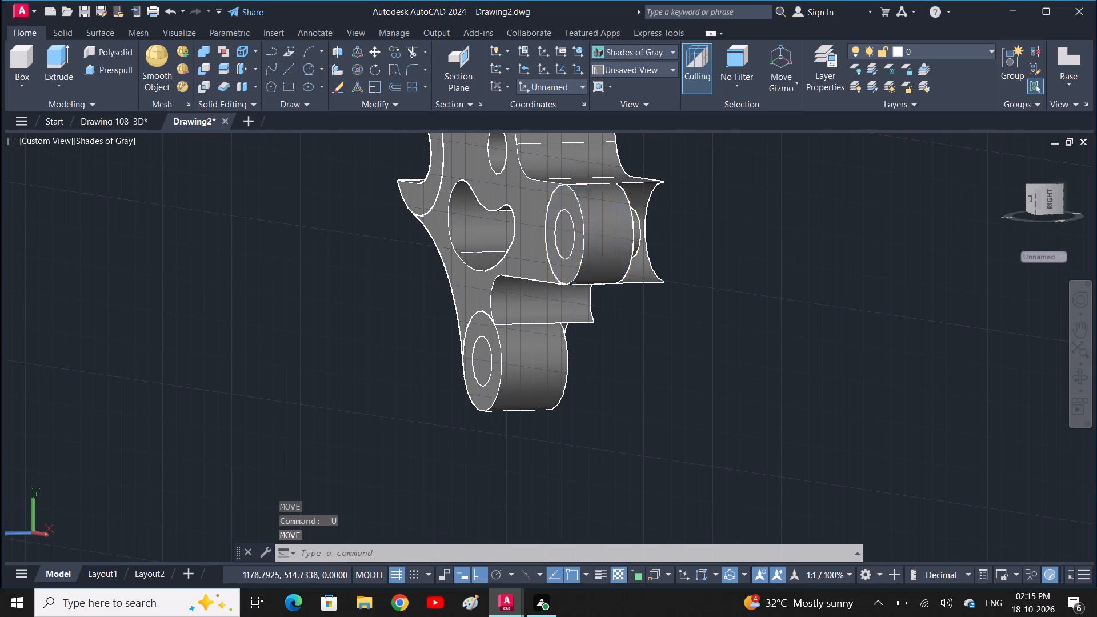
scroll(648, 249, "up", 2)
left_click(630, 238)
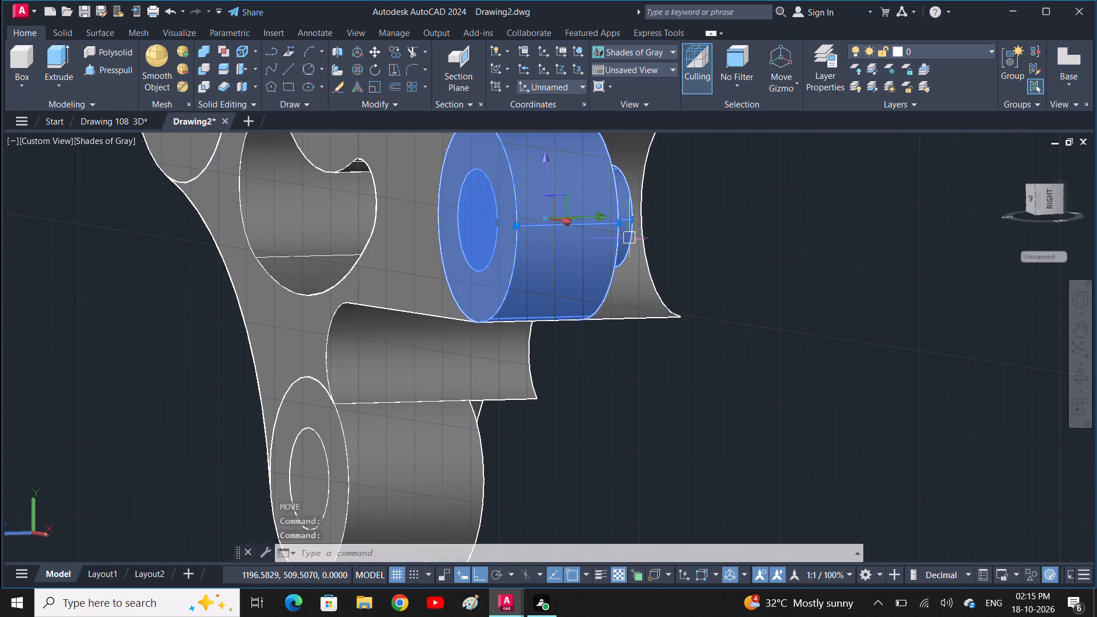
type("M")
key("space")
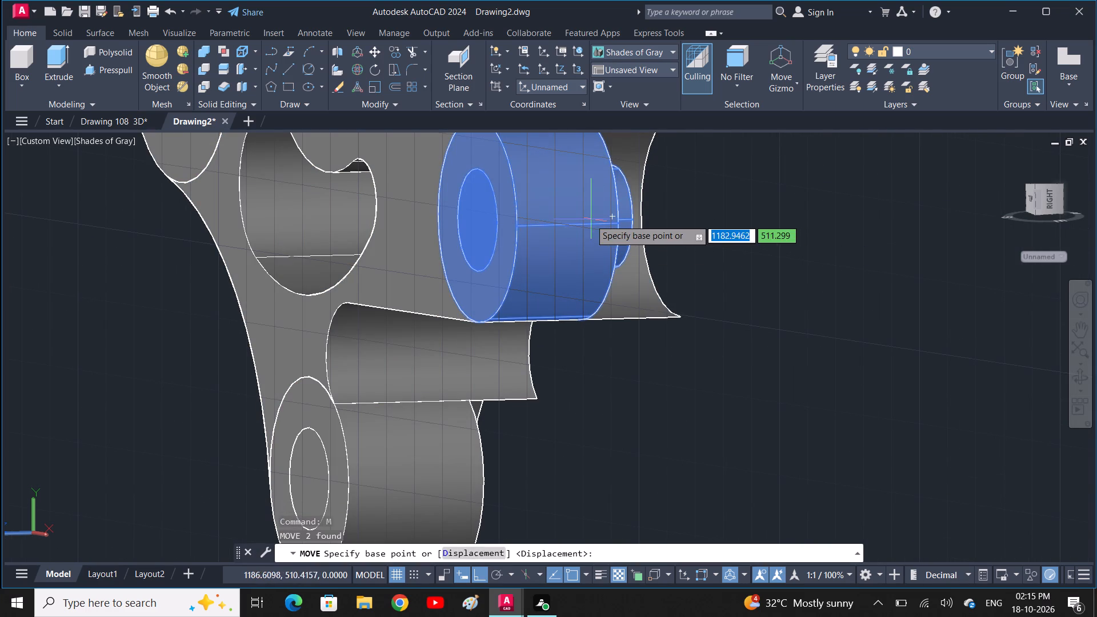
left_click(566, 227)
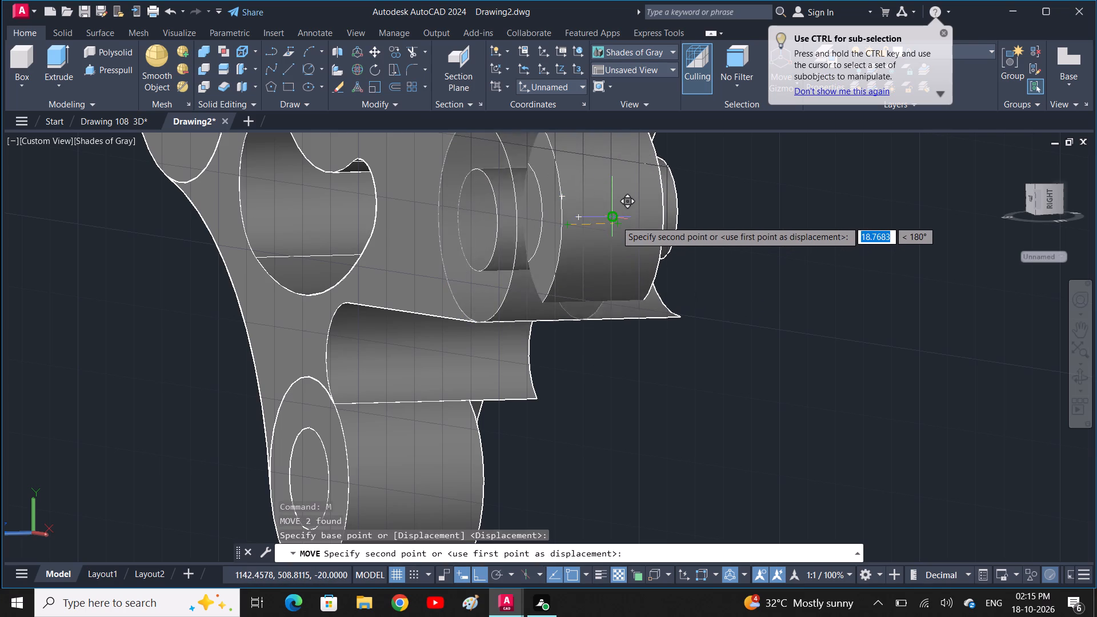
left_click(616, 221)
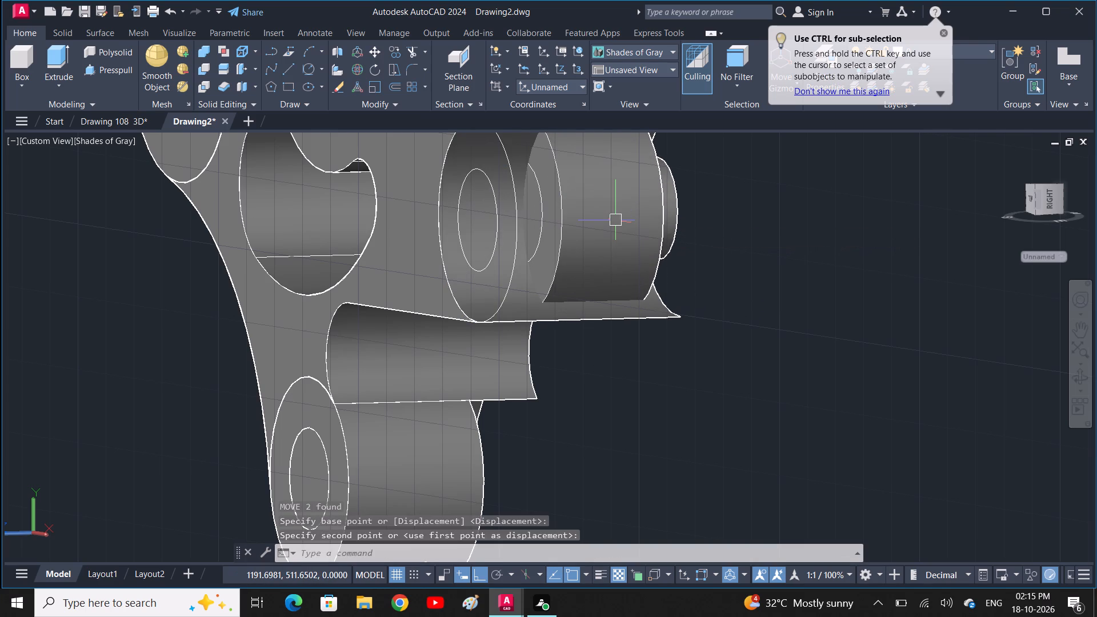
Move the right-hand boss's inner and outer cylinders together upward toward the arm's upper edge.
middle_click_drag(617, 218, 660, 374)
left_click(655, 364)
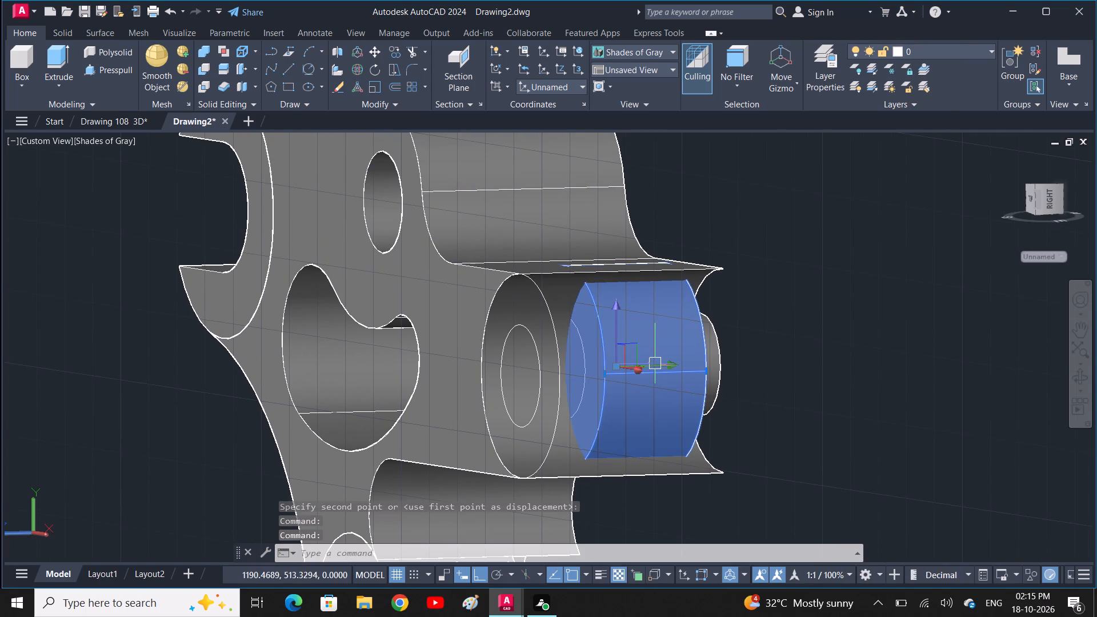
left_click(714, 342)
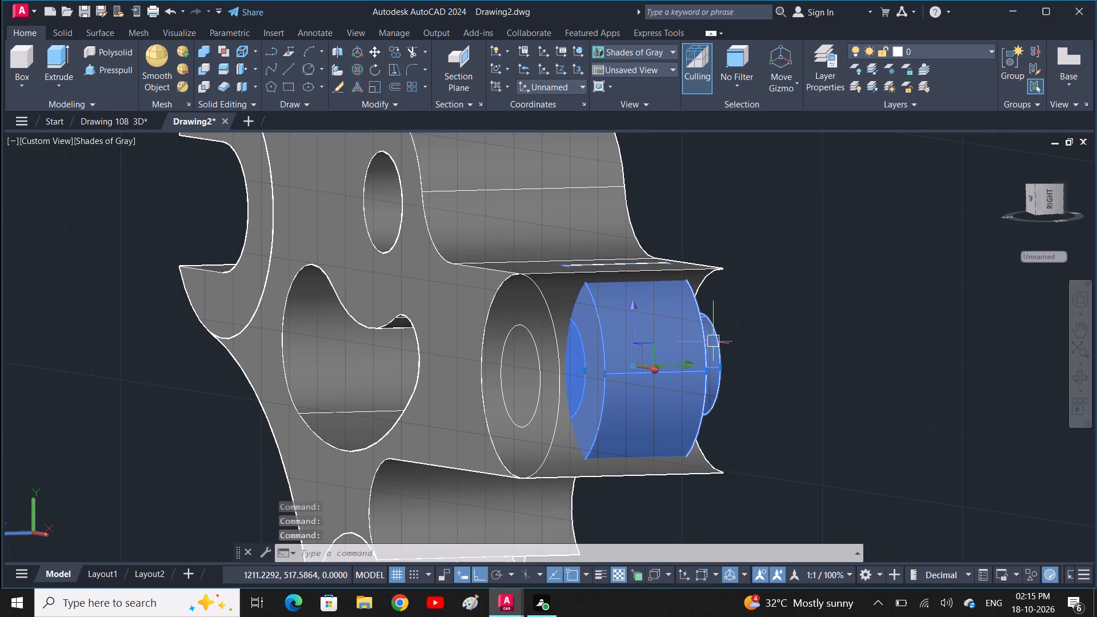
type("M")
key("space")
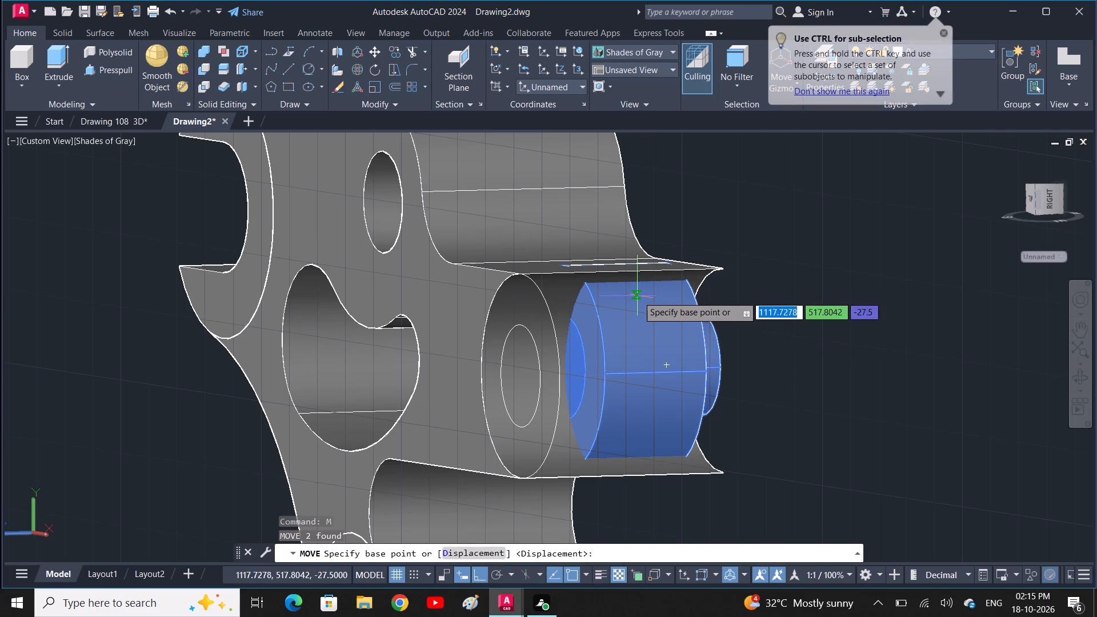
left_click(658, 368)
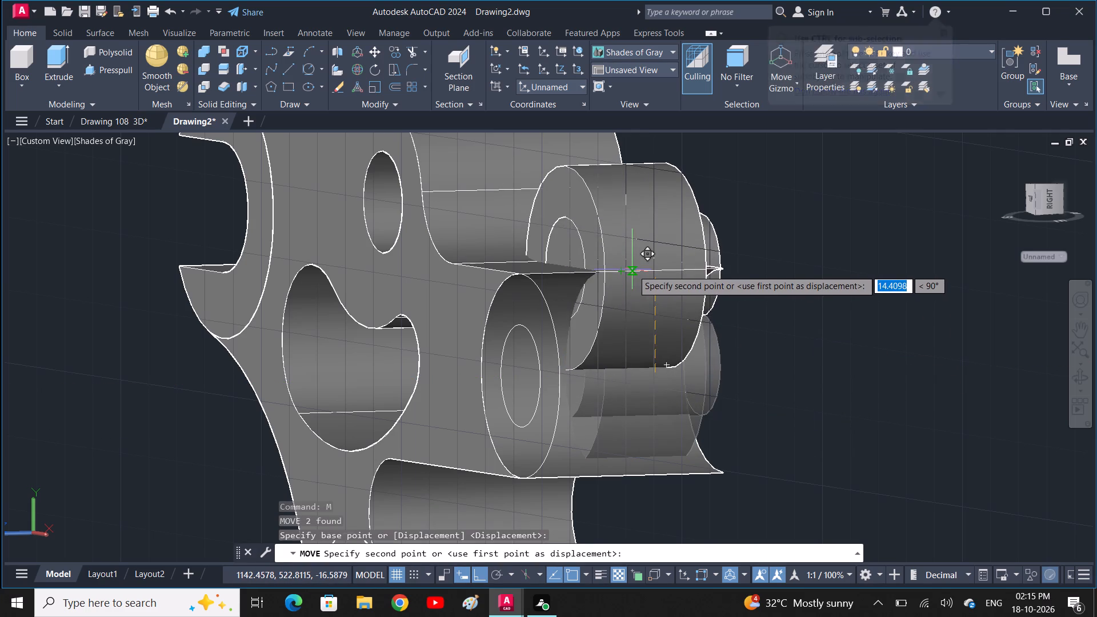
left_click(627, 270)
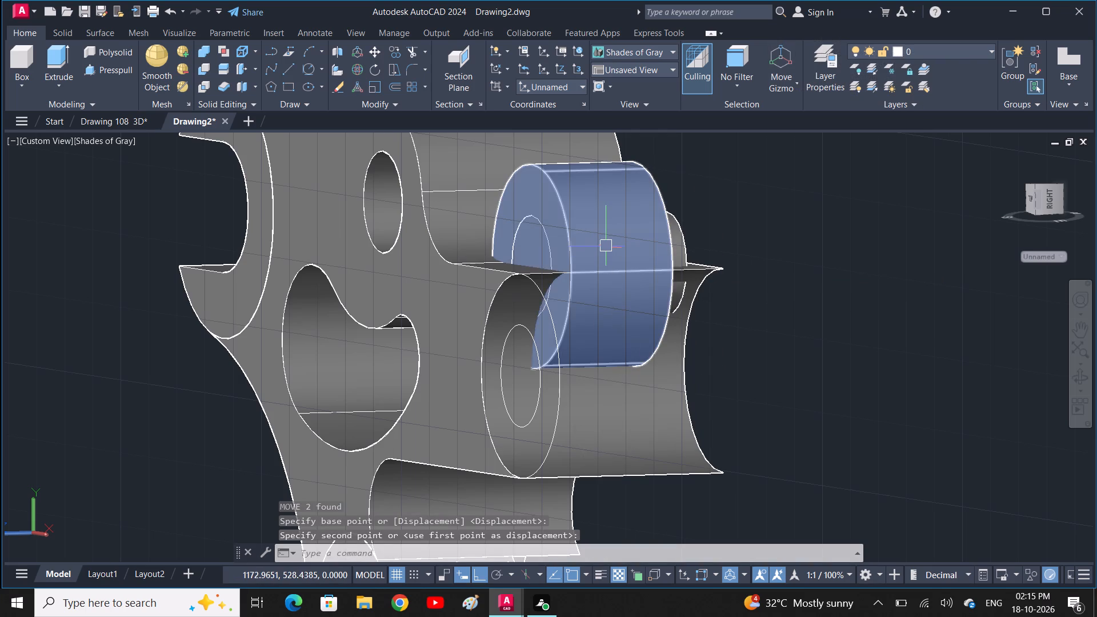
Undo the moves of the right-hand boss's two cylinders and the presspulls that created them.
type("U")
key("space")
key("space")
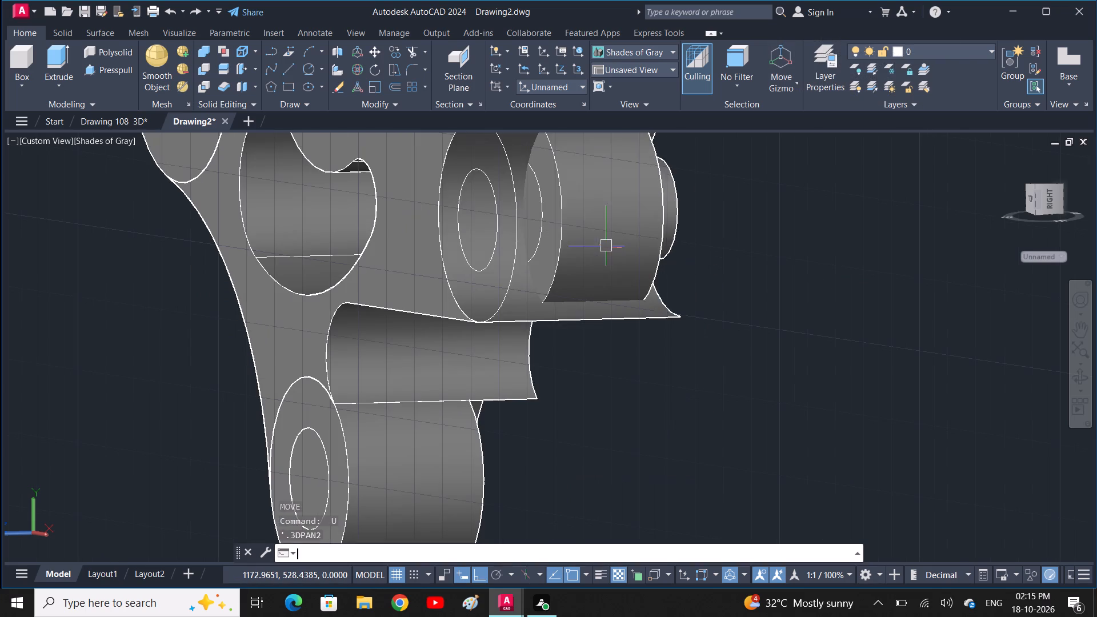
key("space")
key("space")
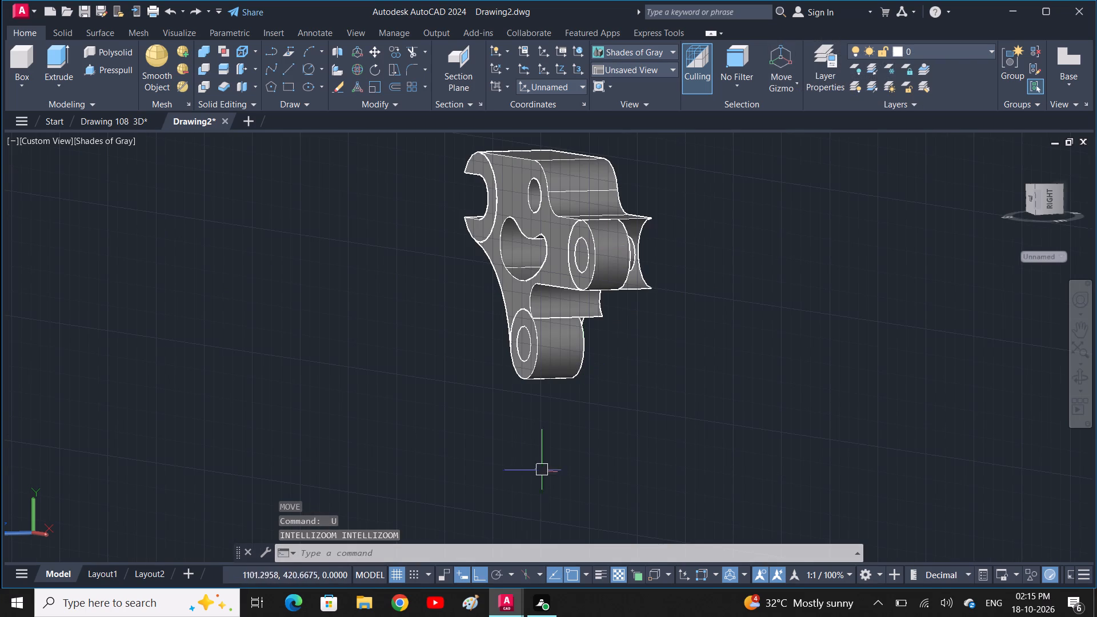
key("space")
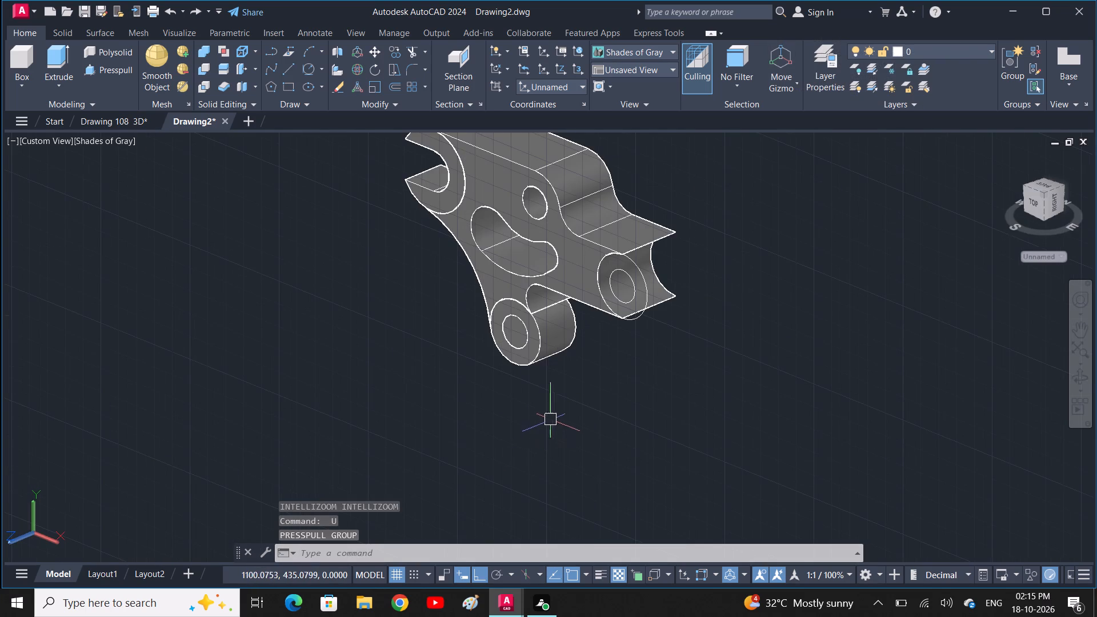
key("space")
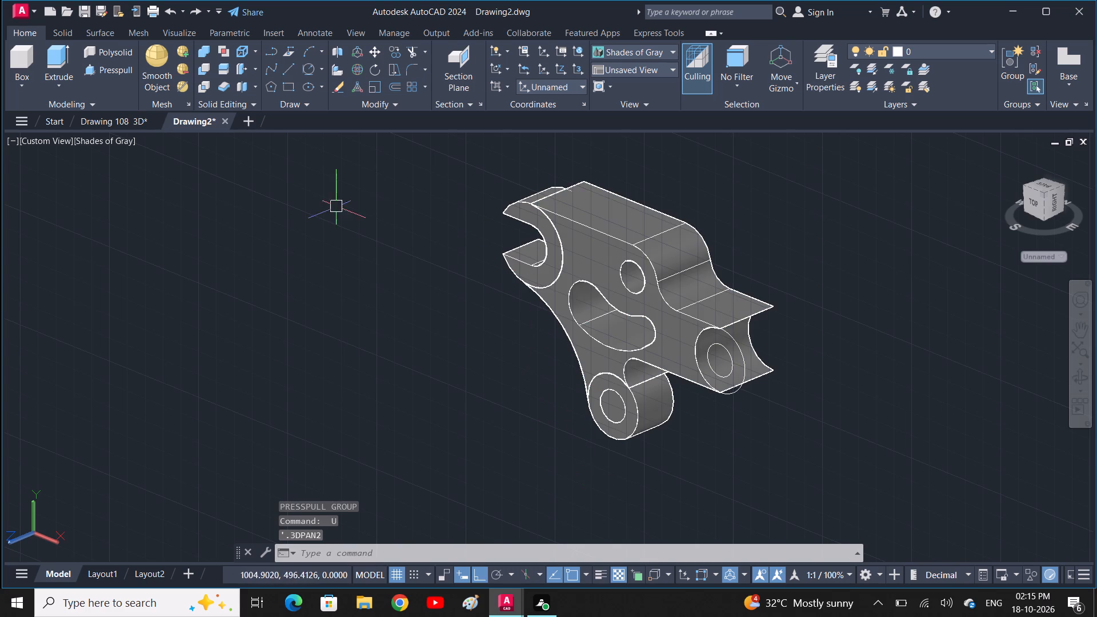
Presspull the right-hand boss's inner circle by 30 and its outer circle by 30 toward the back.
left_click(116, 64)
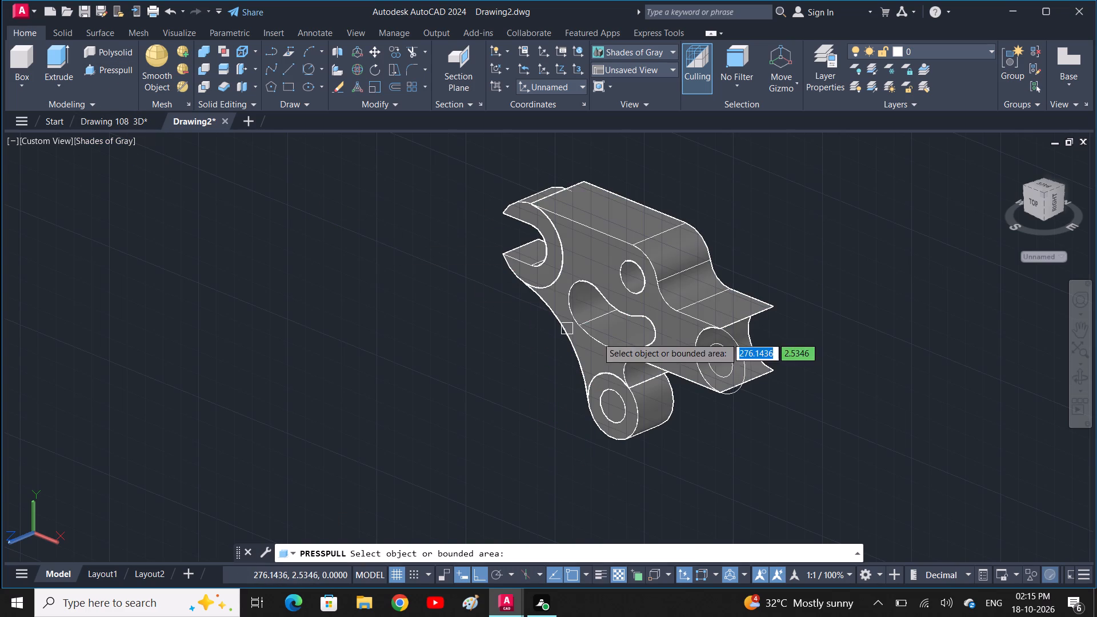
left_click(727, 360)
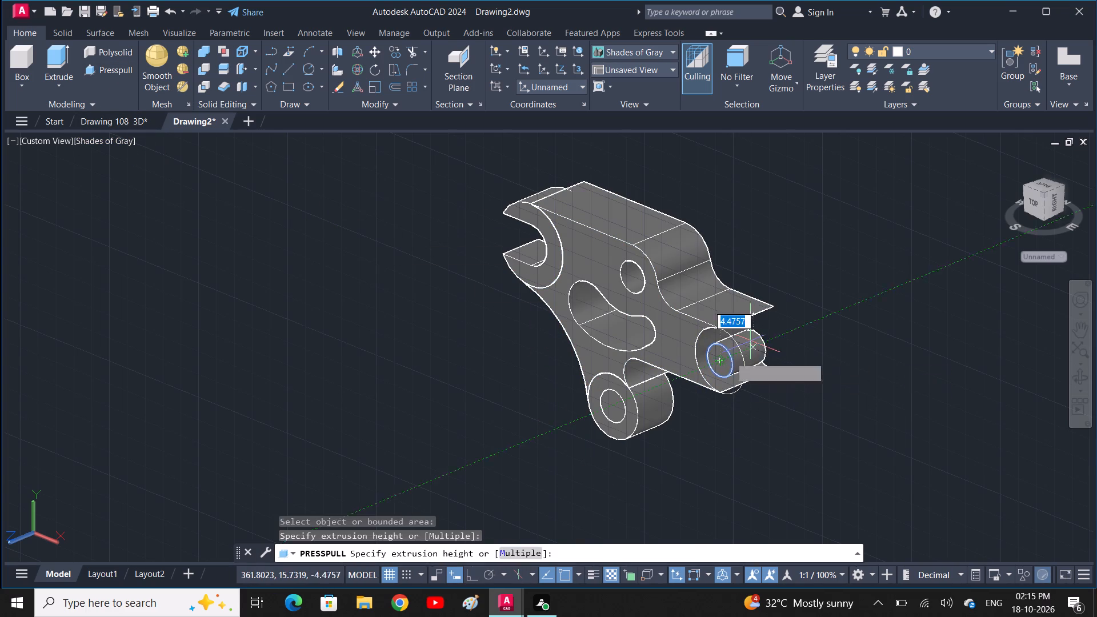
key("3")
type("0")
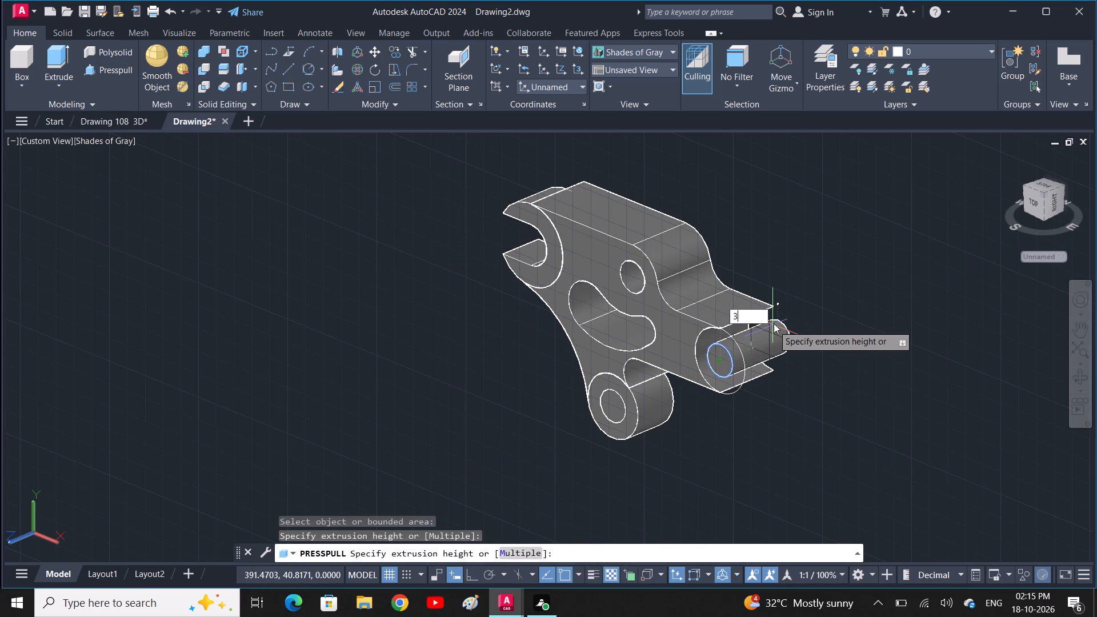
key("space")
left_click(739, 386)
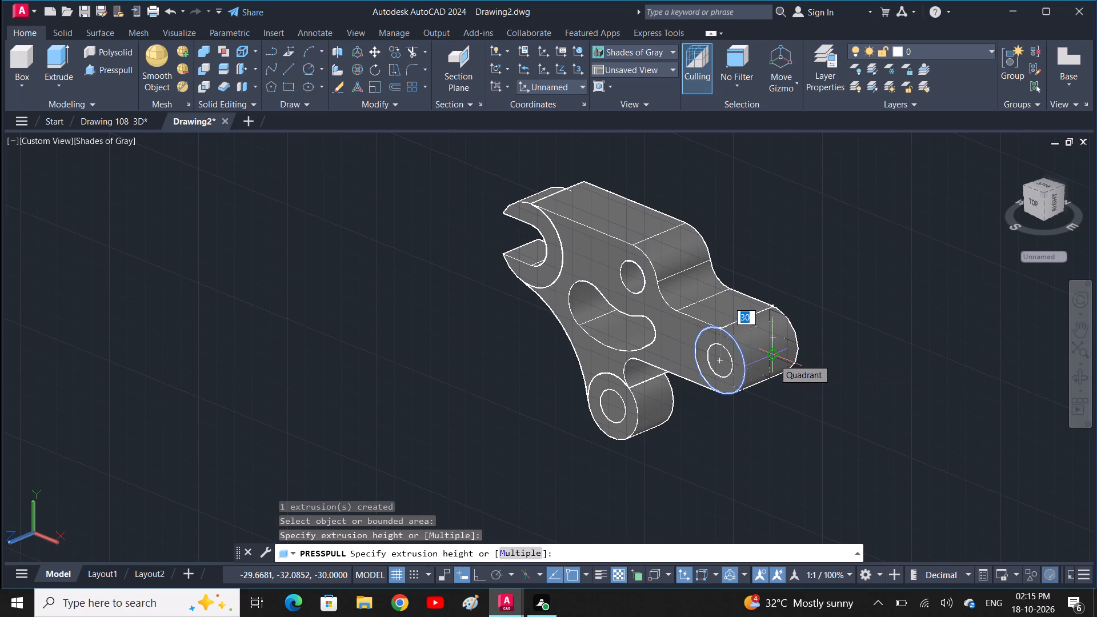
type("30")
key("space")
Presspull the area inside the right-hand boss's inner circle backward, well past the boss's rear face.
left_click_drag(719, 371, 728, 368)
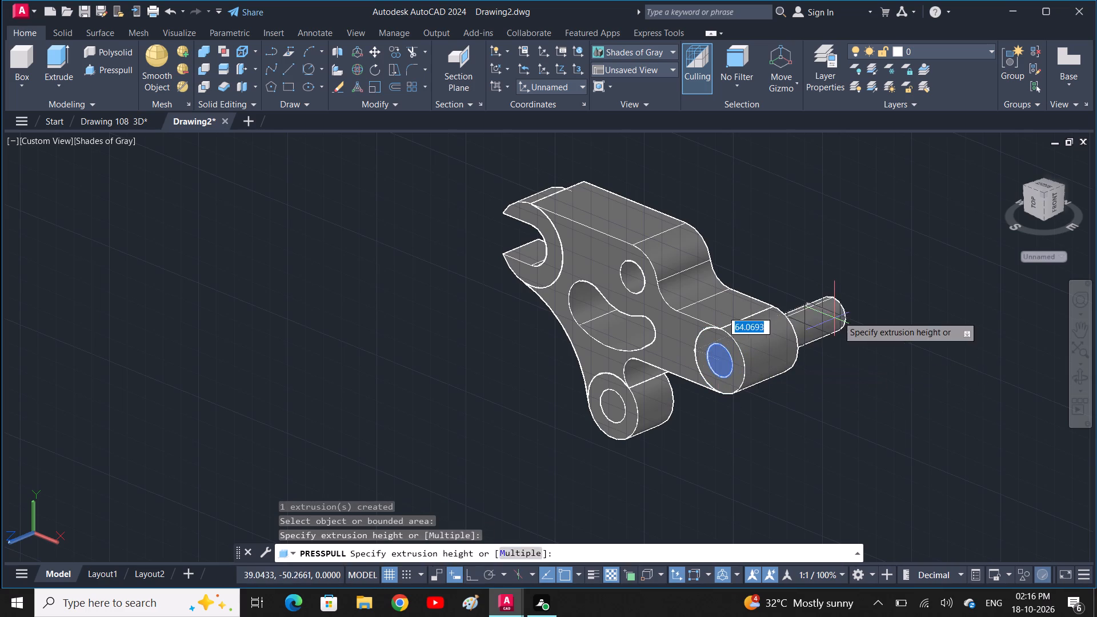
left_click(839, 314)
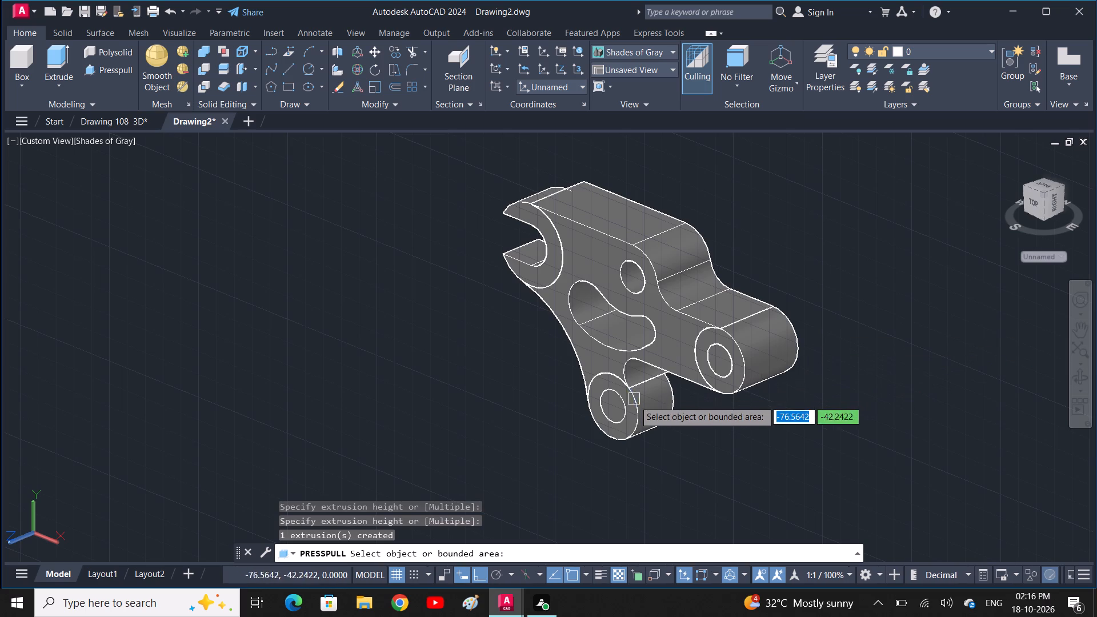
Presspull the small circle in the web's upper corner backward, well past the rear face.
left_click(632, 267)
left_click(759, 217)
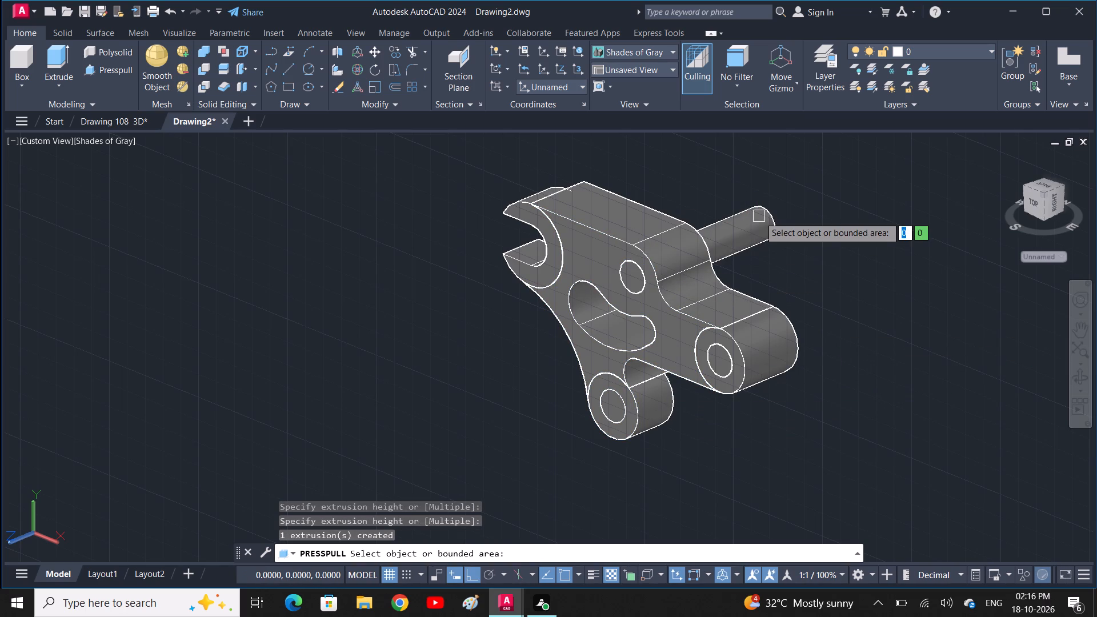
Undo all presspulls, the shaded display and the view changes, back to the flat front-view profile.
type("U")
key("space")
key("Escape")
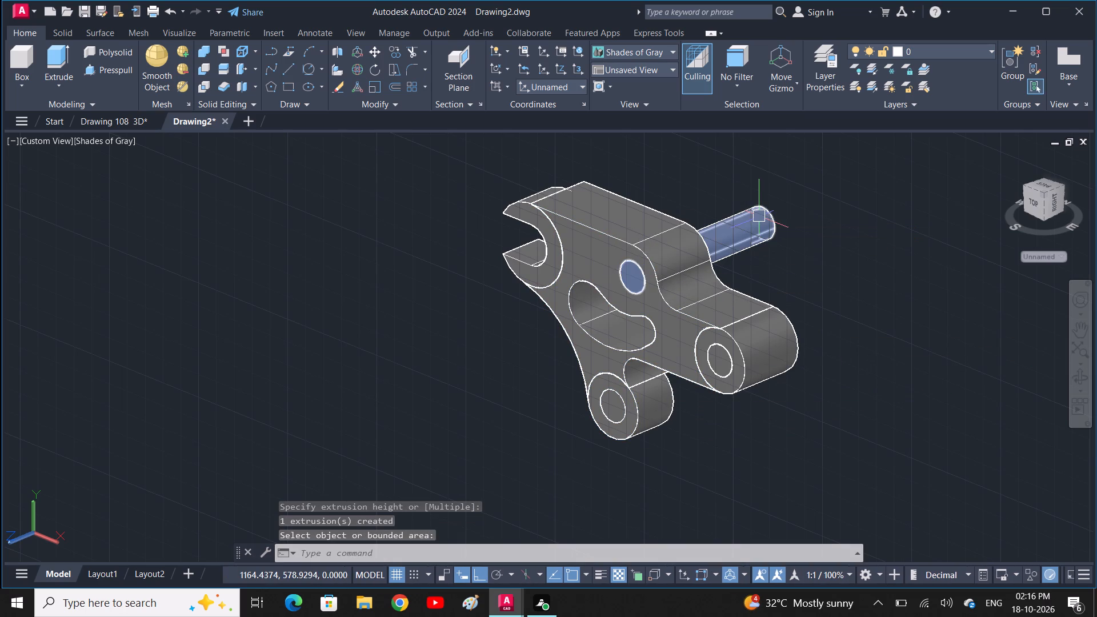
type("U")
key("space")
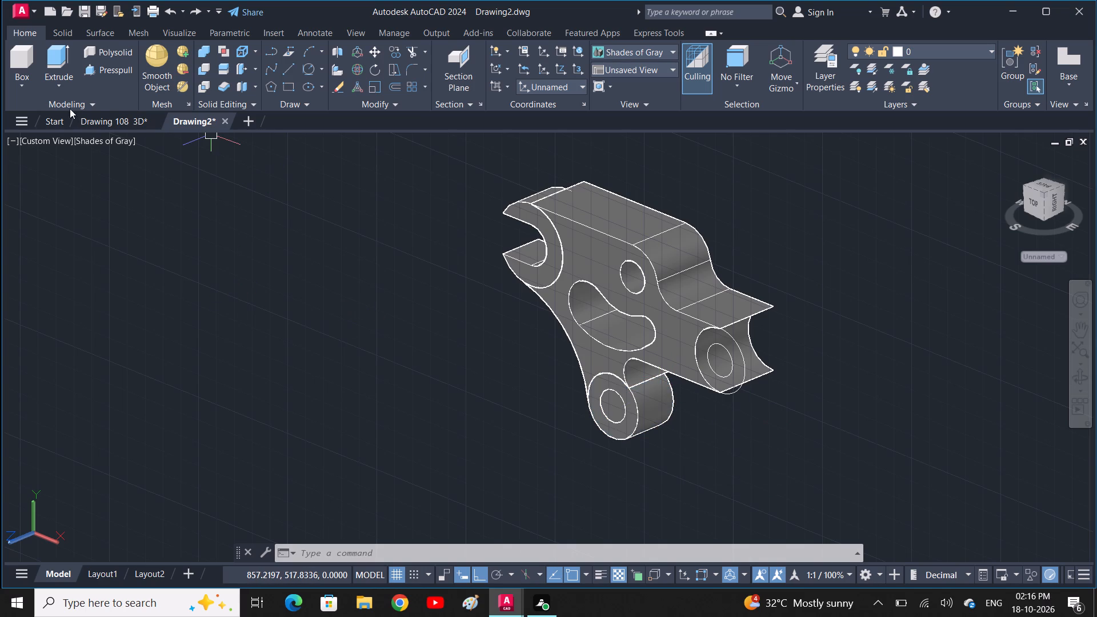
left_click(110, 61)
left_click(112, 62)
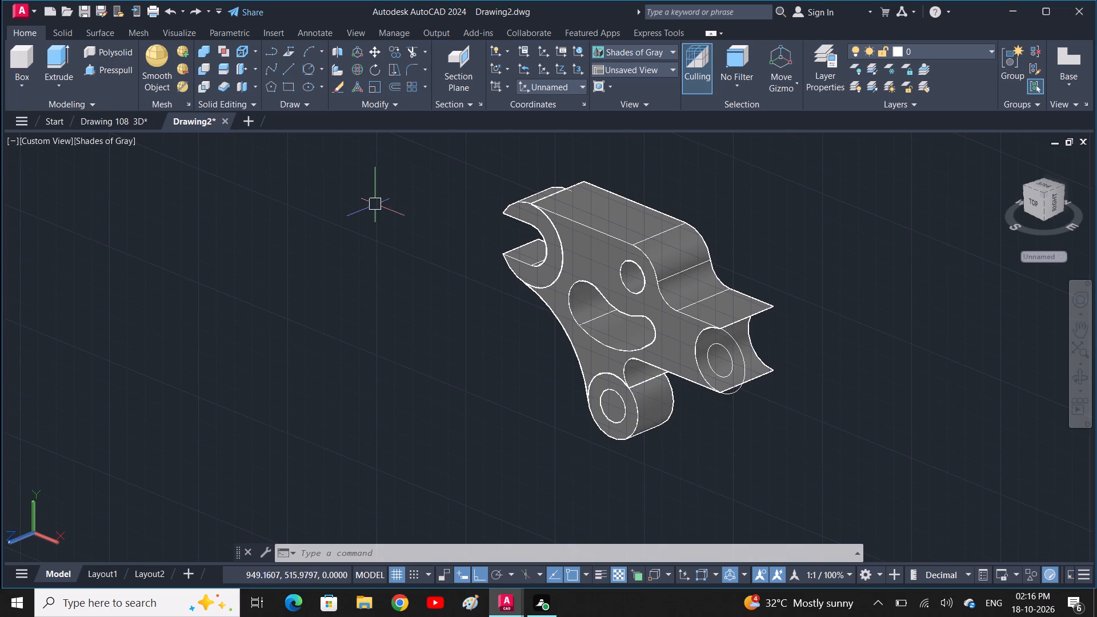
left_click(739, 363)
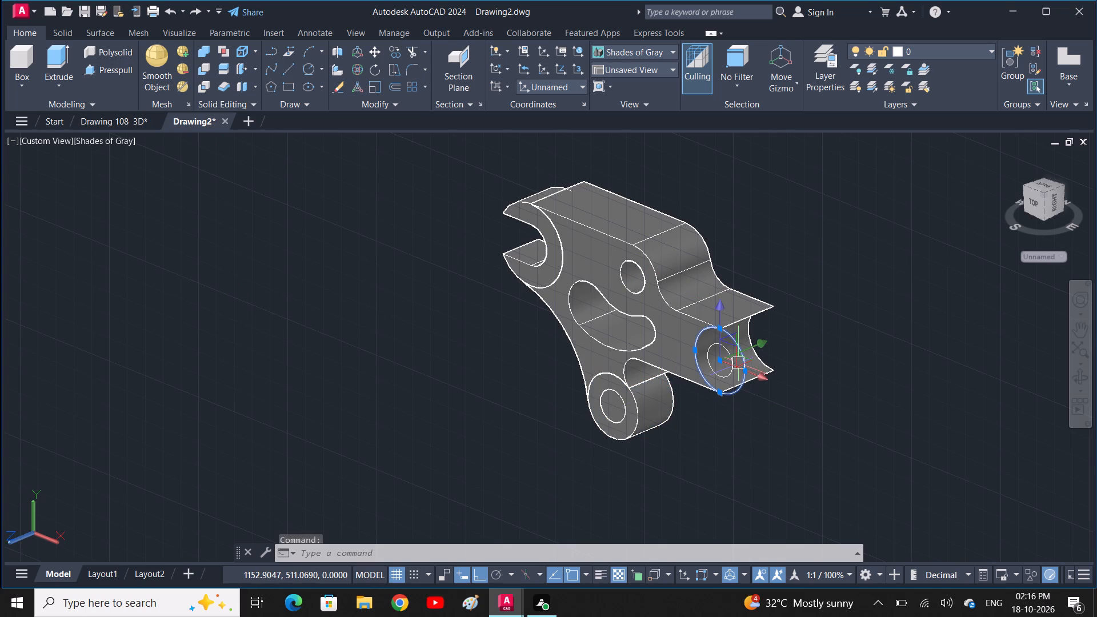
key("space")
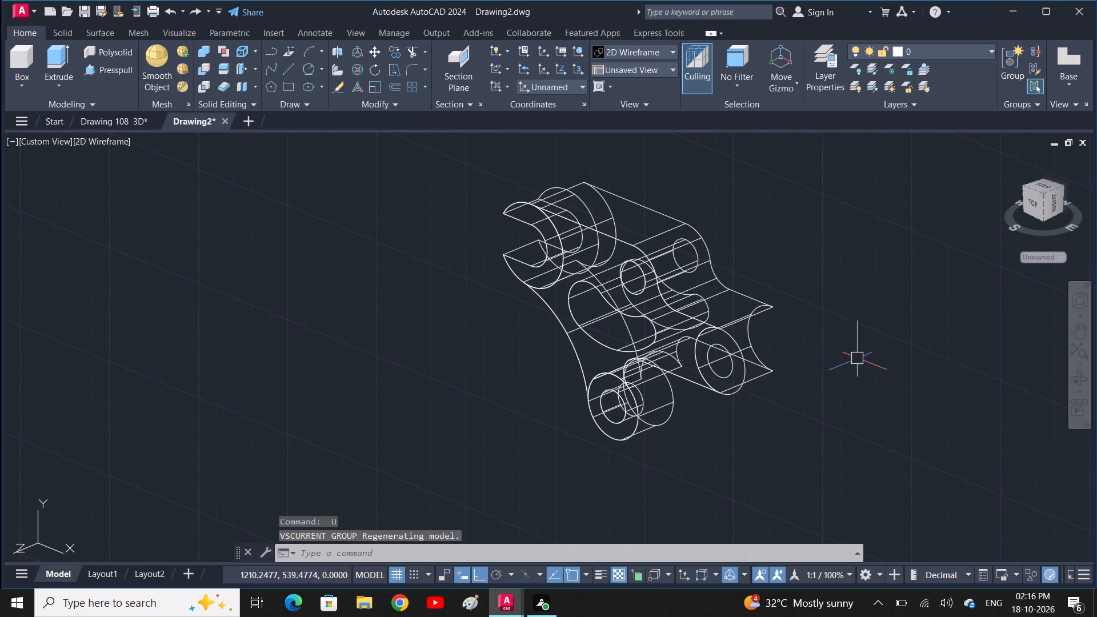
type("U")
key("space")
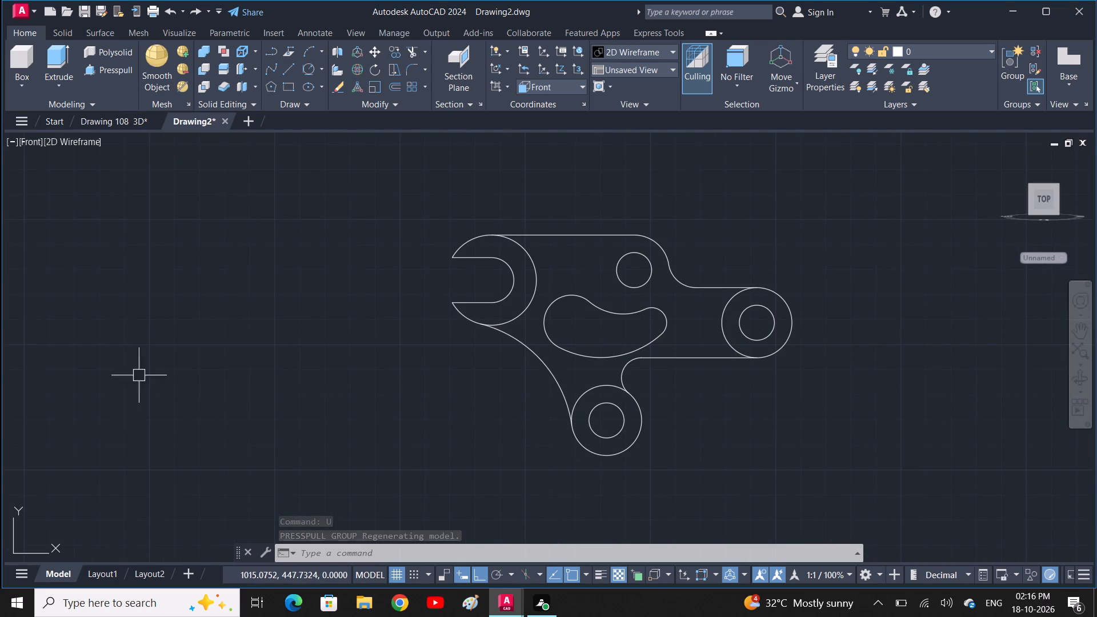
Presspull the web area by 20 and the slotted head area by 20 toward the back.
left_click(103, 75)
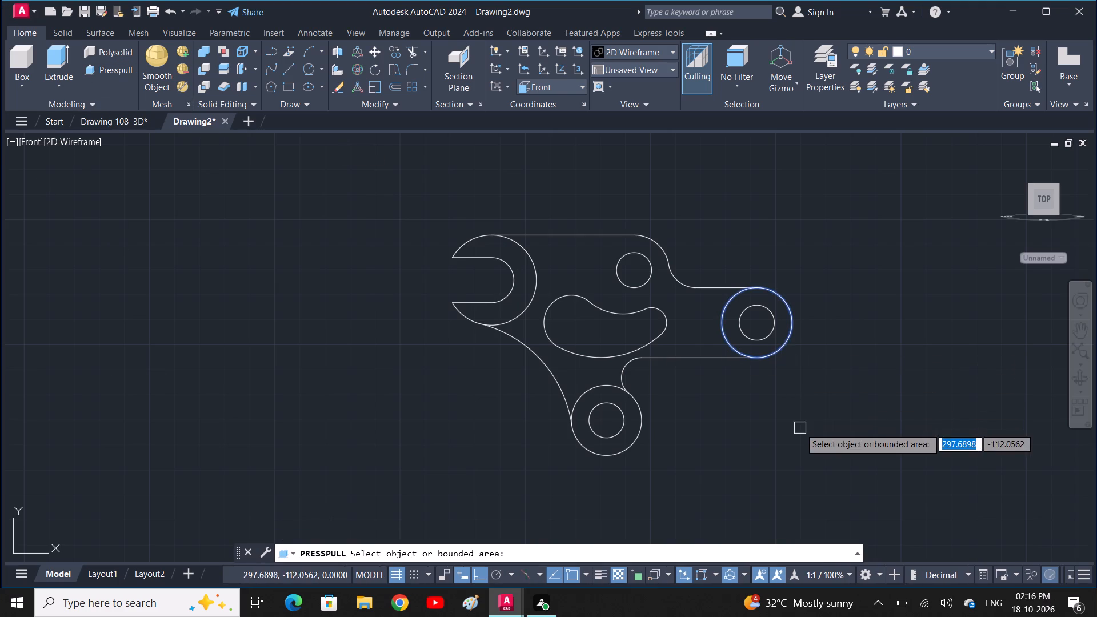
middle_click_drag(800, 428, 695, 457, "shift")
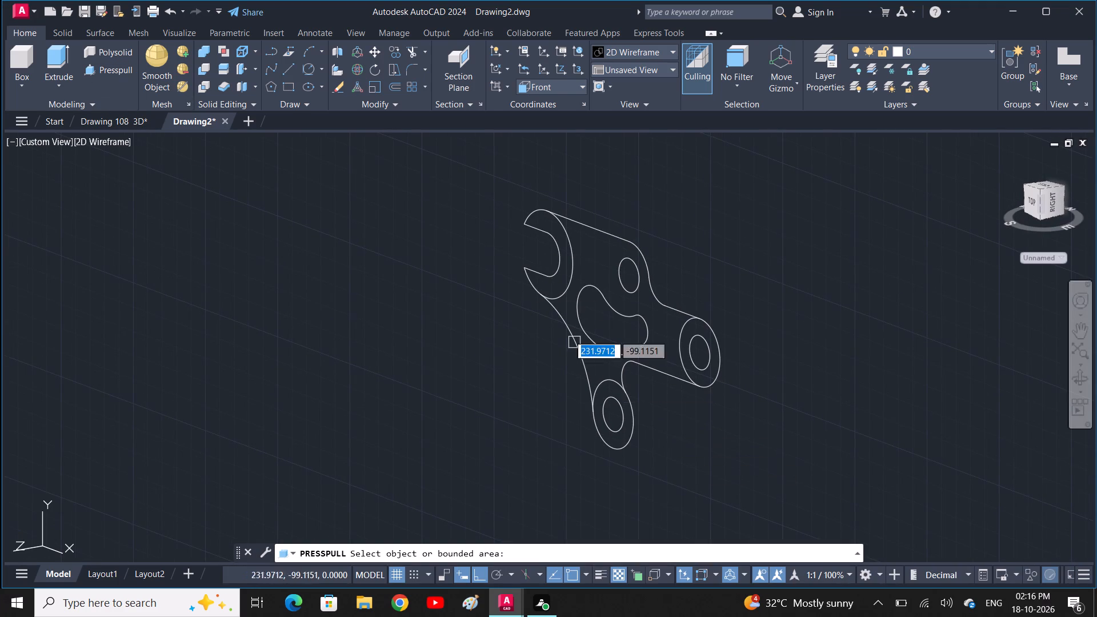
left_click(590, 253)
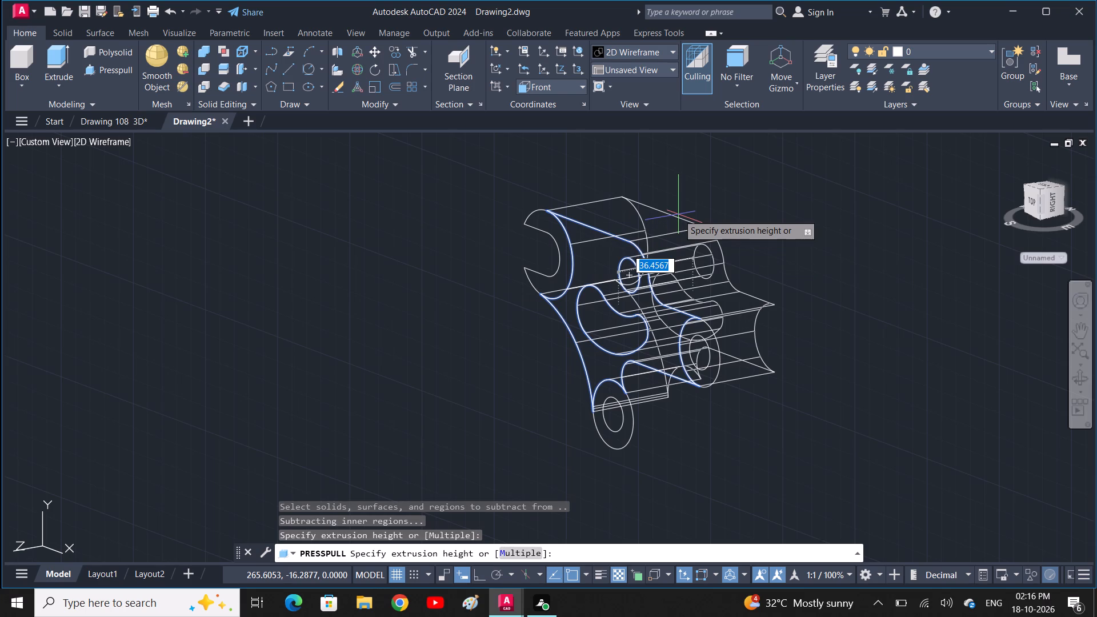
type("20")
key("space")
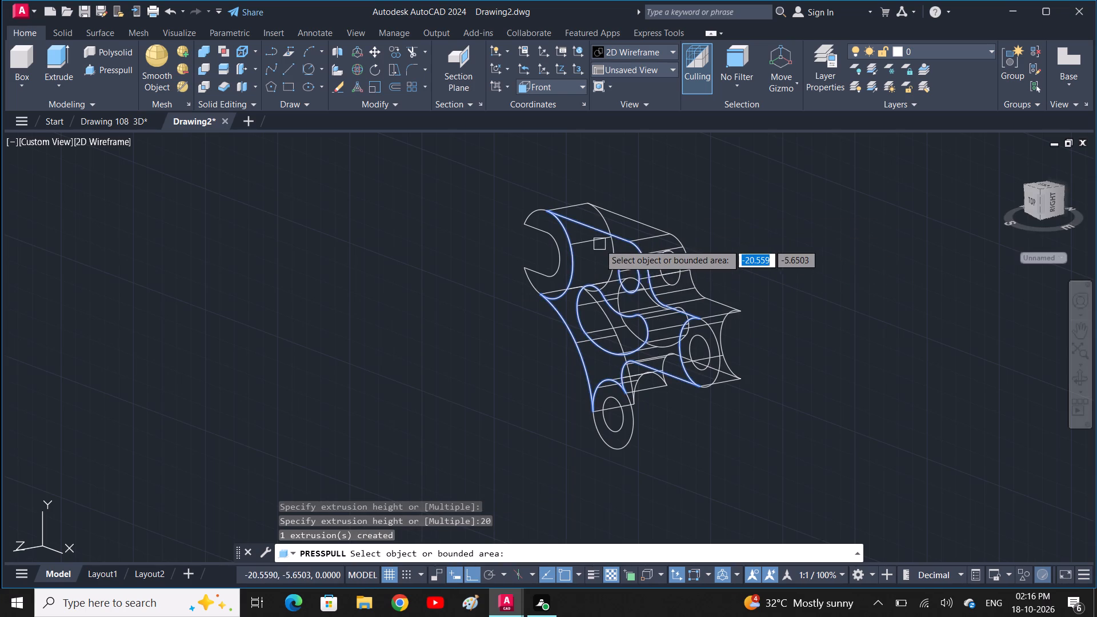
left_click(552, 224)
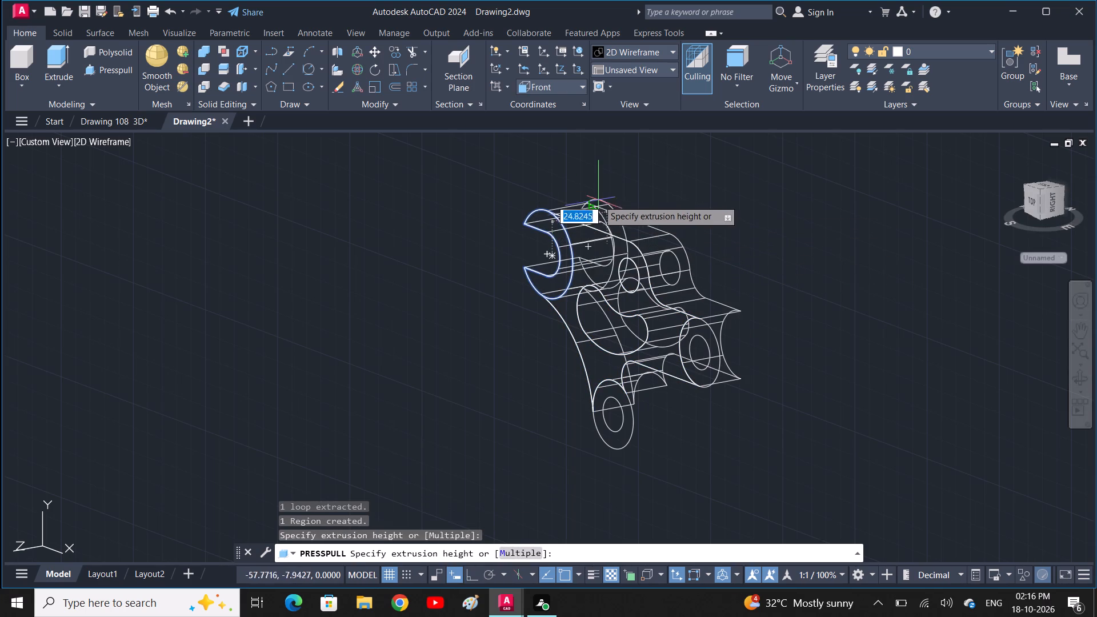
type("20")
key("space")
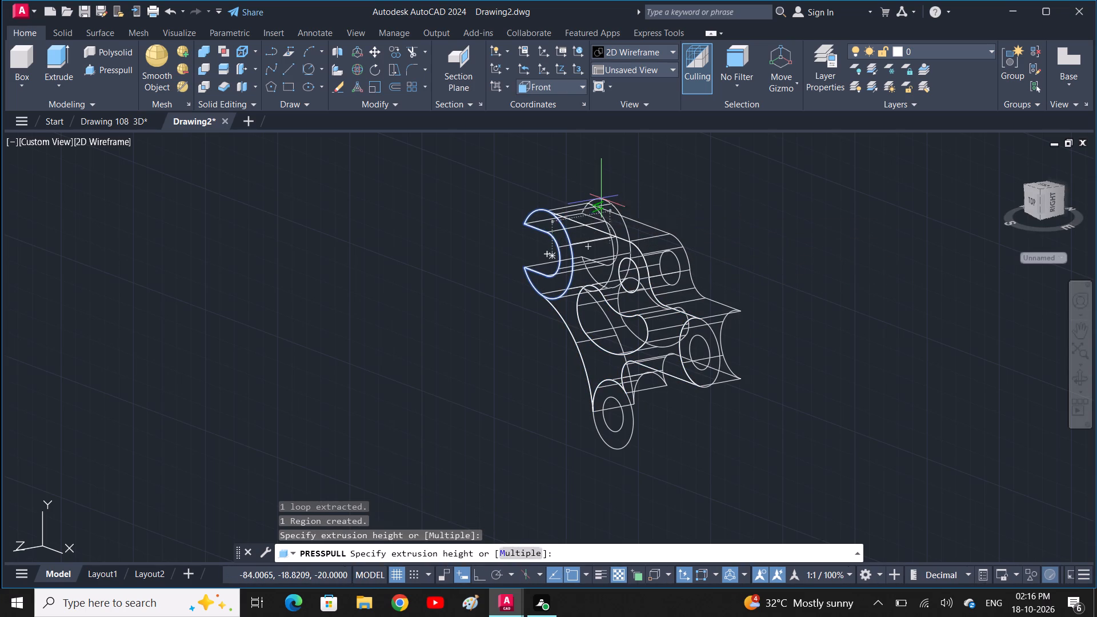
Presspull the outer circles of the lower boss and the right-hand boss by 25 each toward the back.
left_click(621, 442)
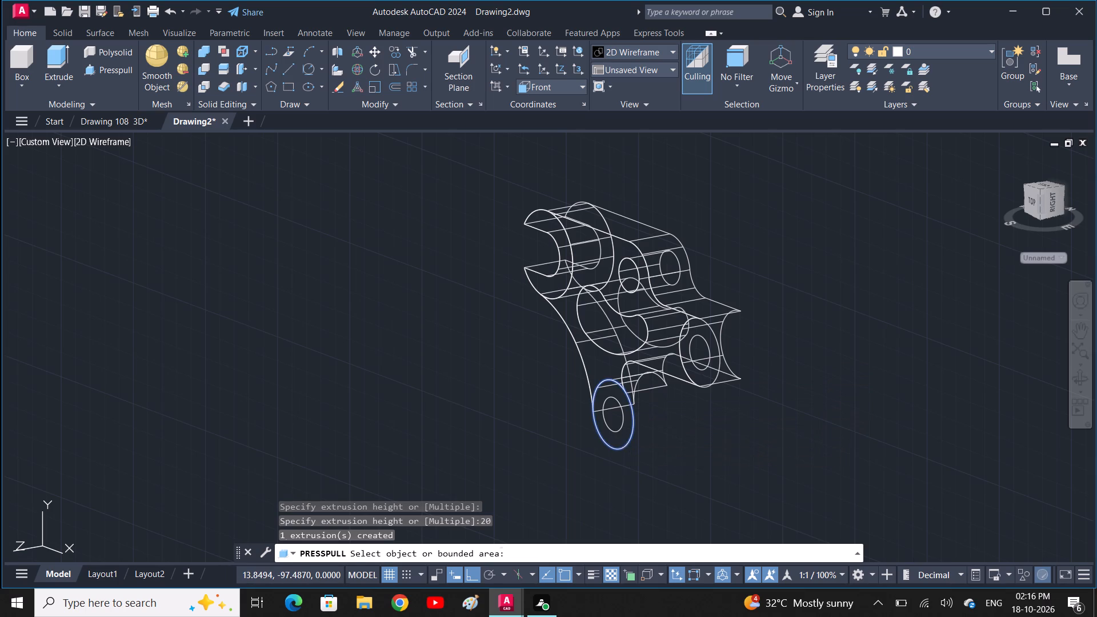
key("2")
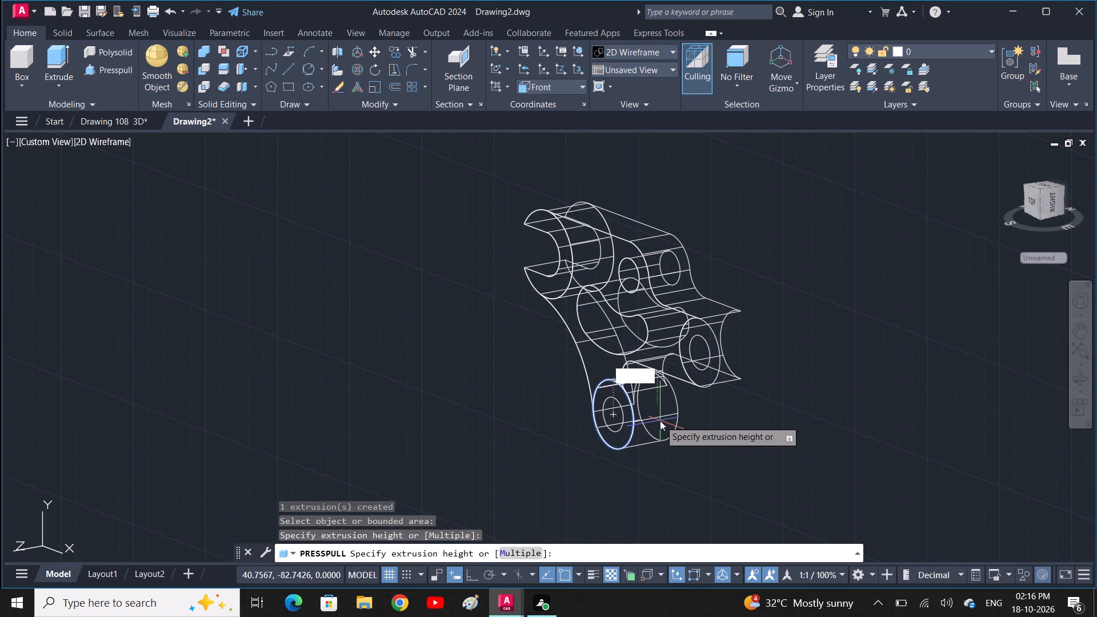
type("5")
key("space")
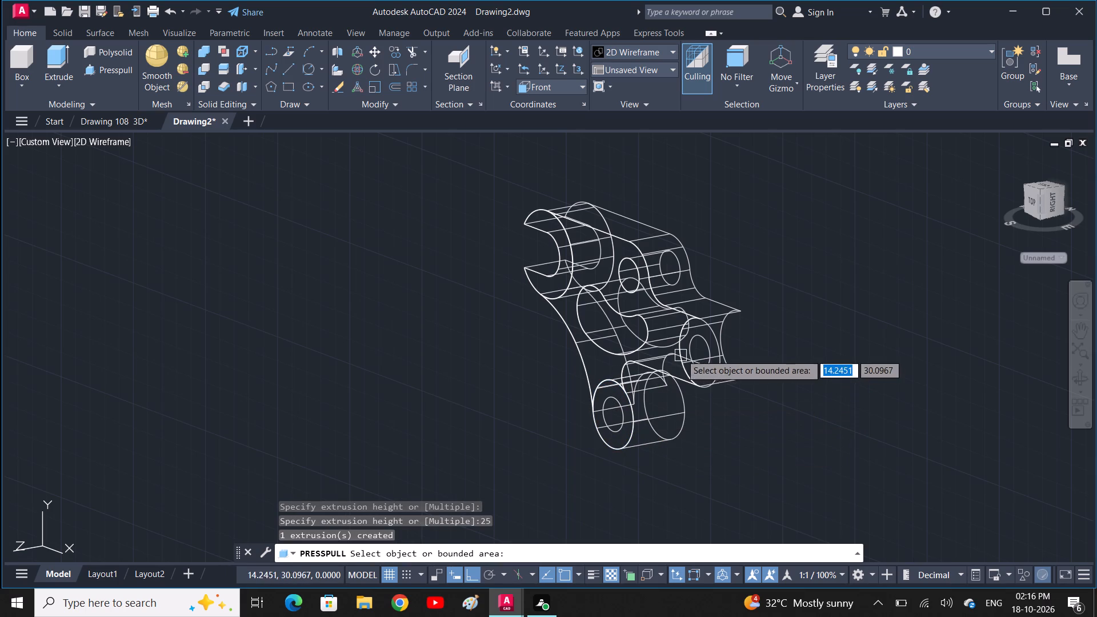
left_click(706, 351)
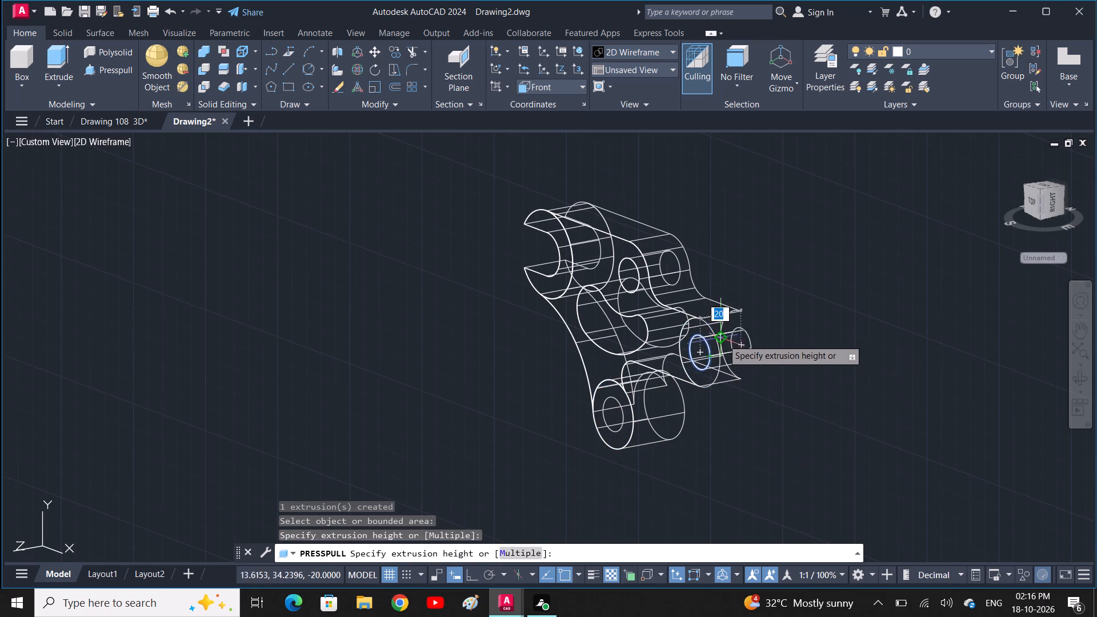
key("Escape")
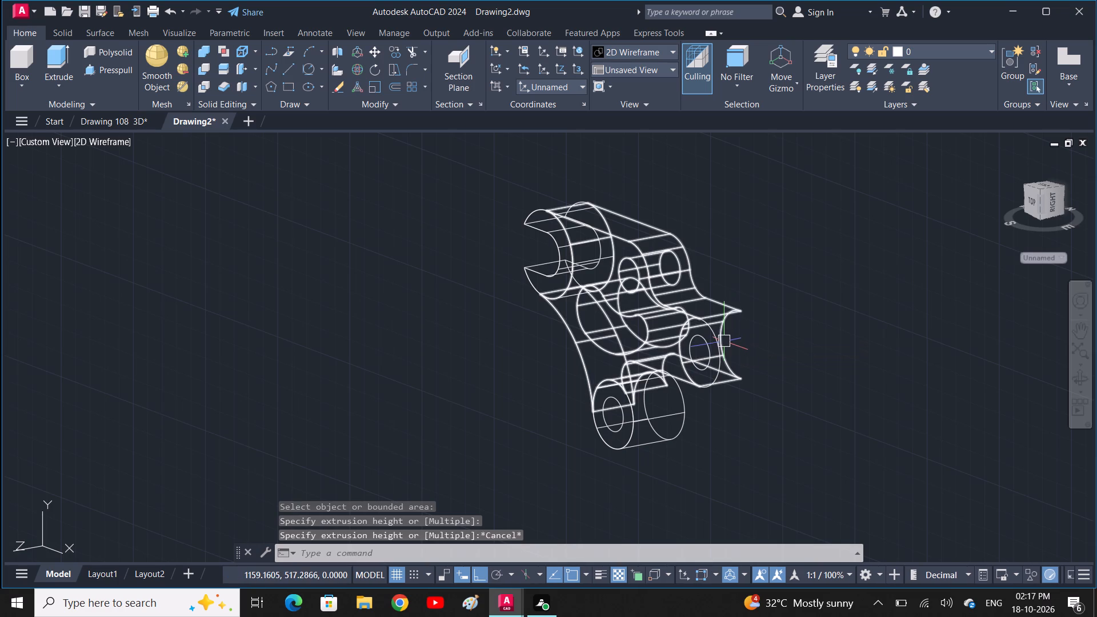
key("space")
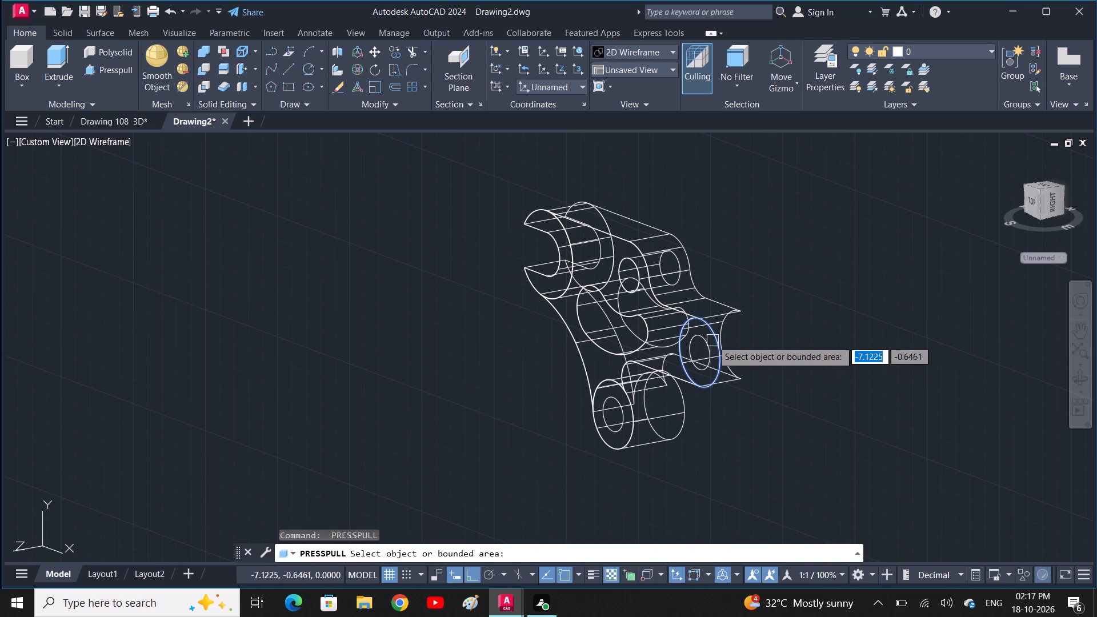
left_click(712, 340)
key("2")
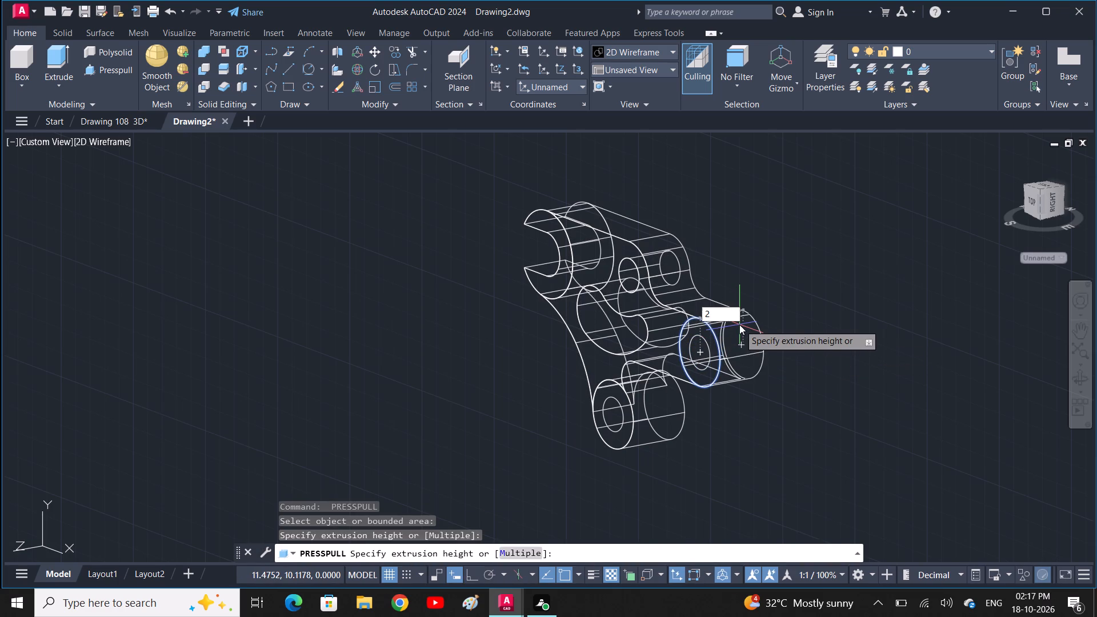
type("5")
key("space")
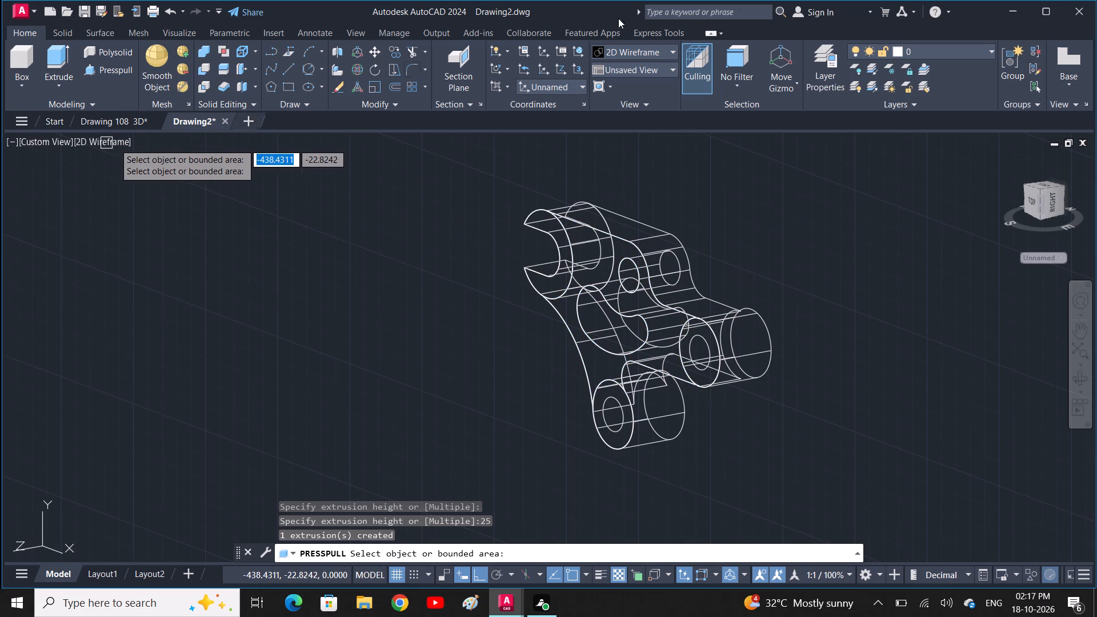
Set the visual style to Shades of Gray and inspect the part from the front and rear.
left_click(642, 49)
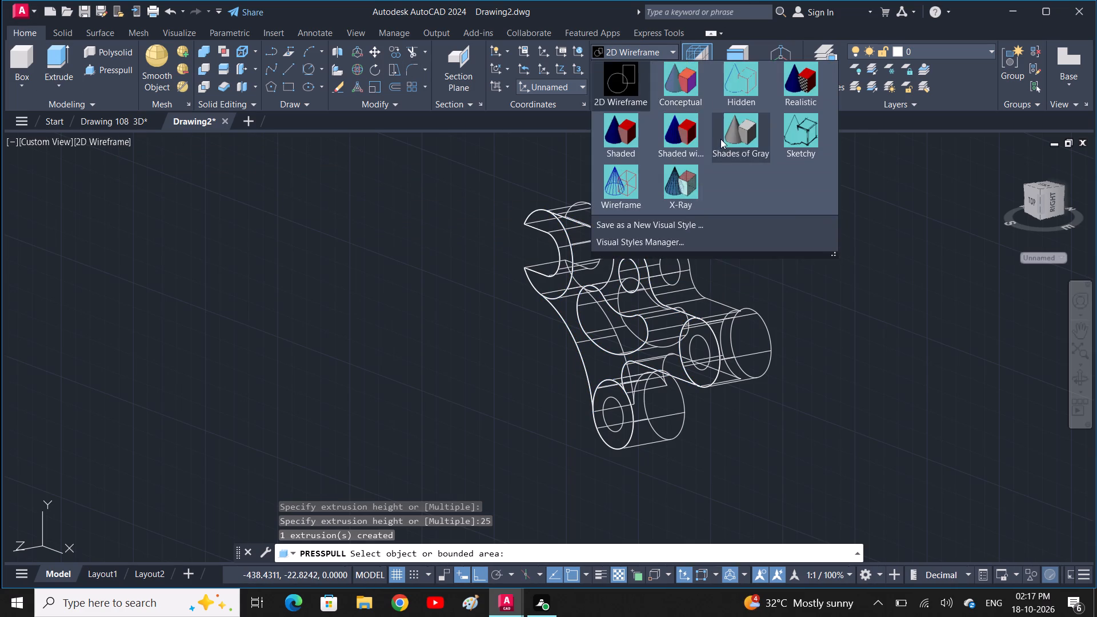
left_click(722, 143)
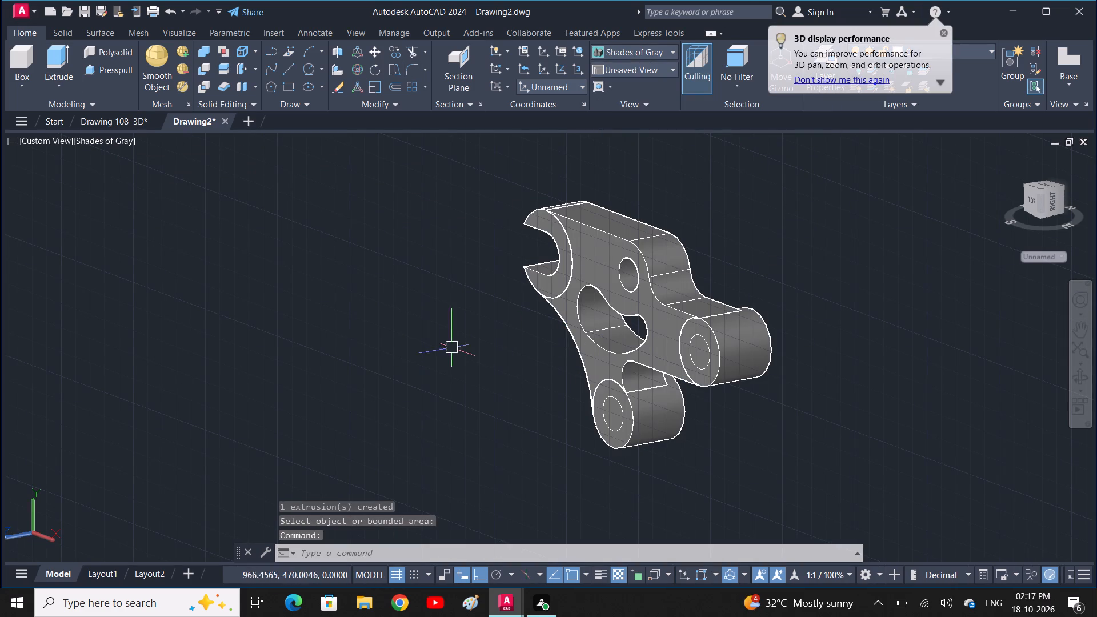
middle_click_drag(515, 382, 516, 381, "shift")
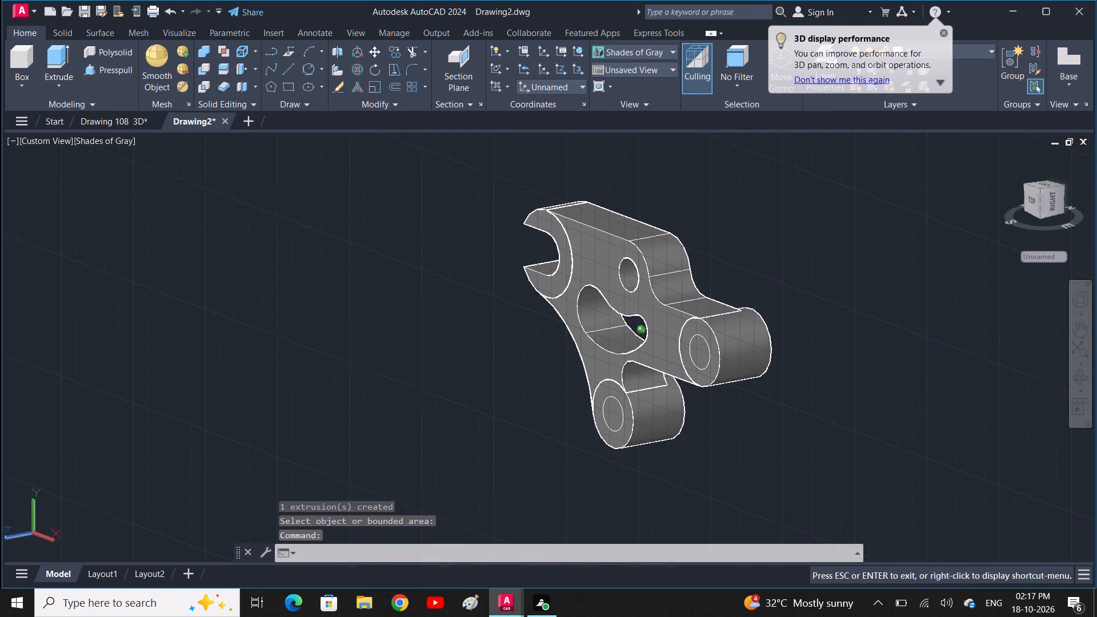
middle_click_drag(516, 381, 844, 366, "shift")
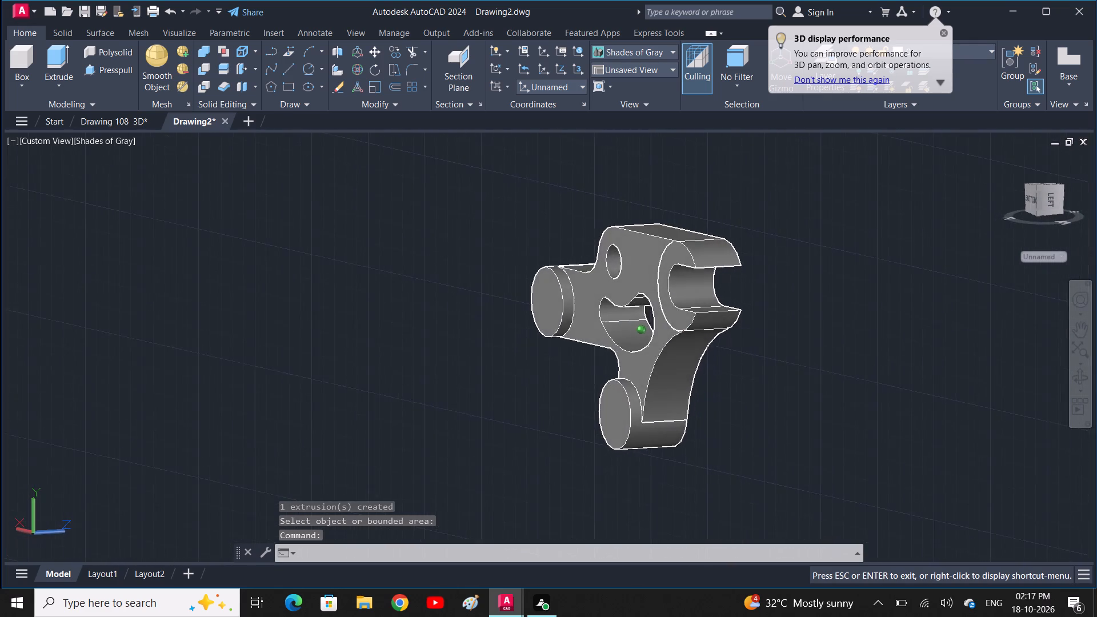
middle_click_drag(844, 366, 577, 390, "shift")
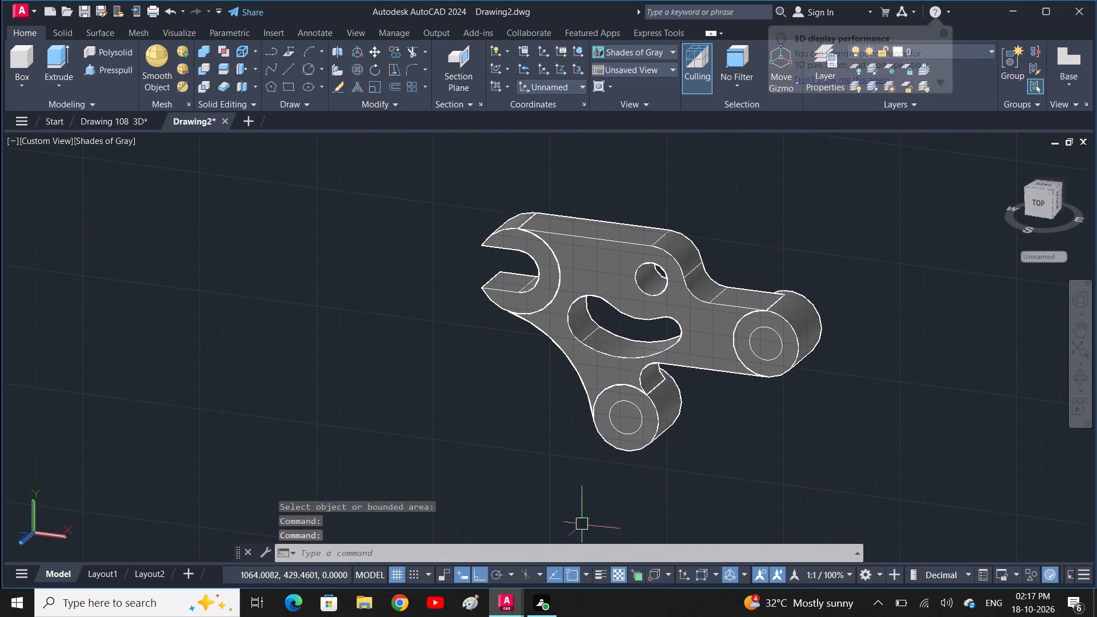
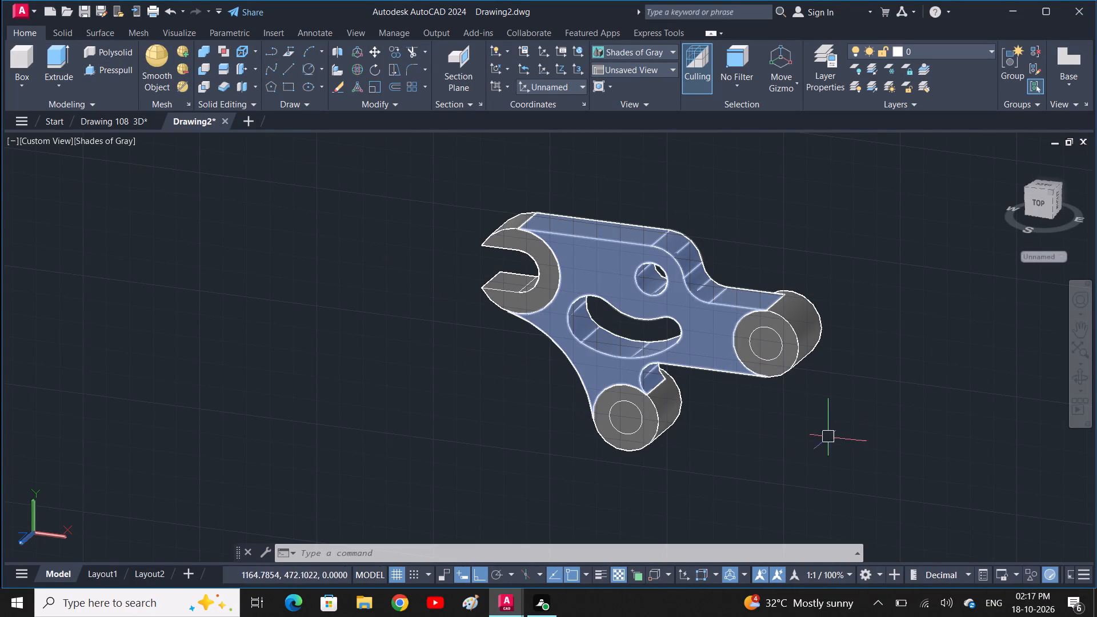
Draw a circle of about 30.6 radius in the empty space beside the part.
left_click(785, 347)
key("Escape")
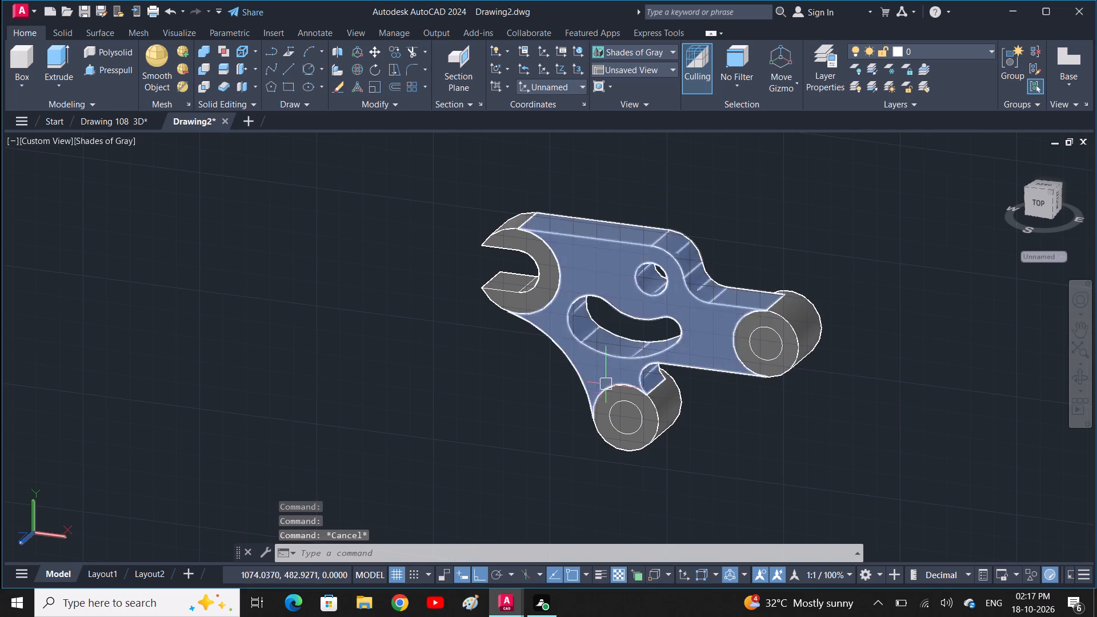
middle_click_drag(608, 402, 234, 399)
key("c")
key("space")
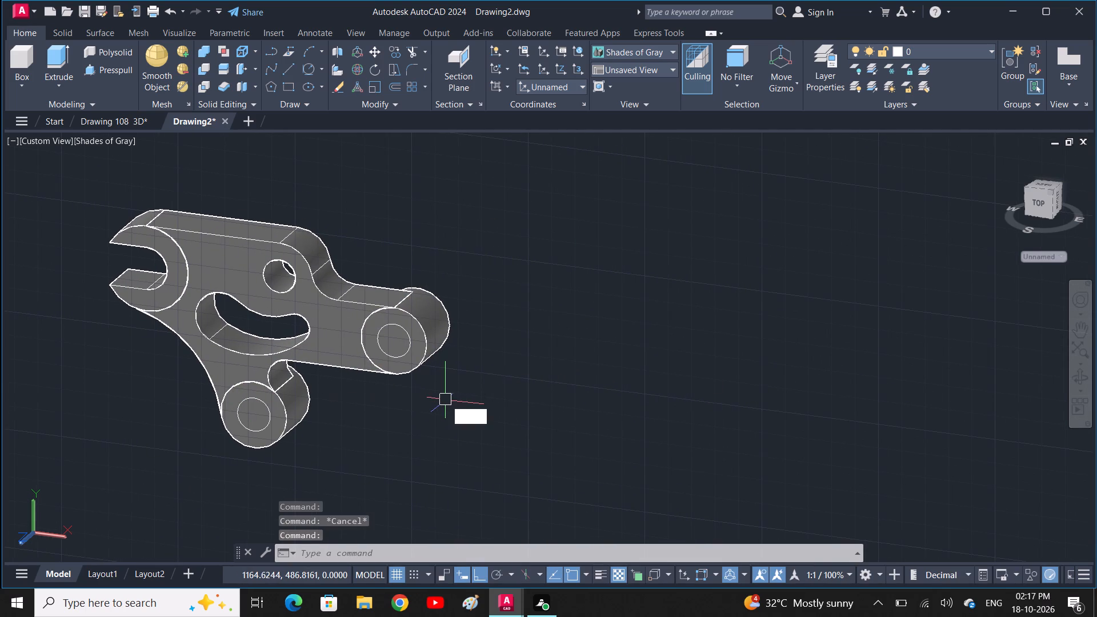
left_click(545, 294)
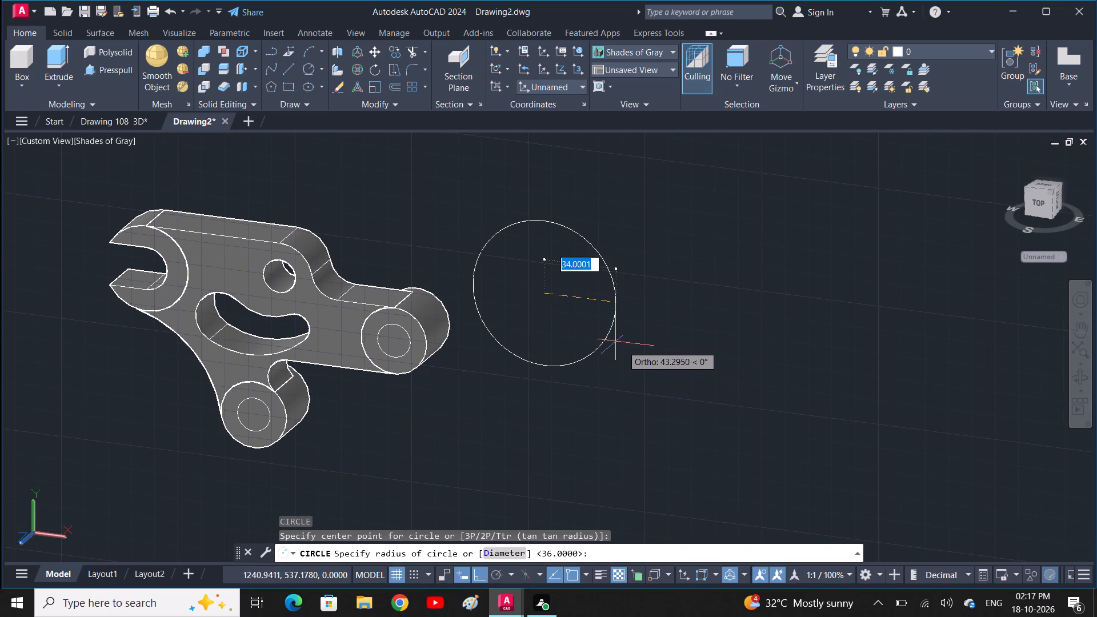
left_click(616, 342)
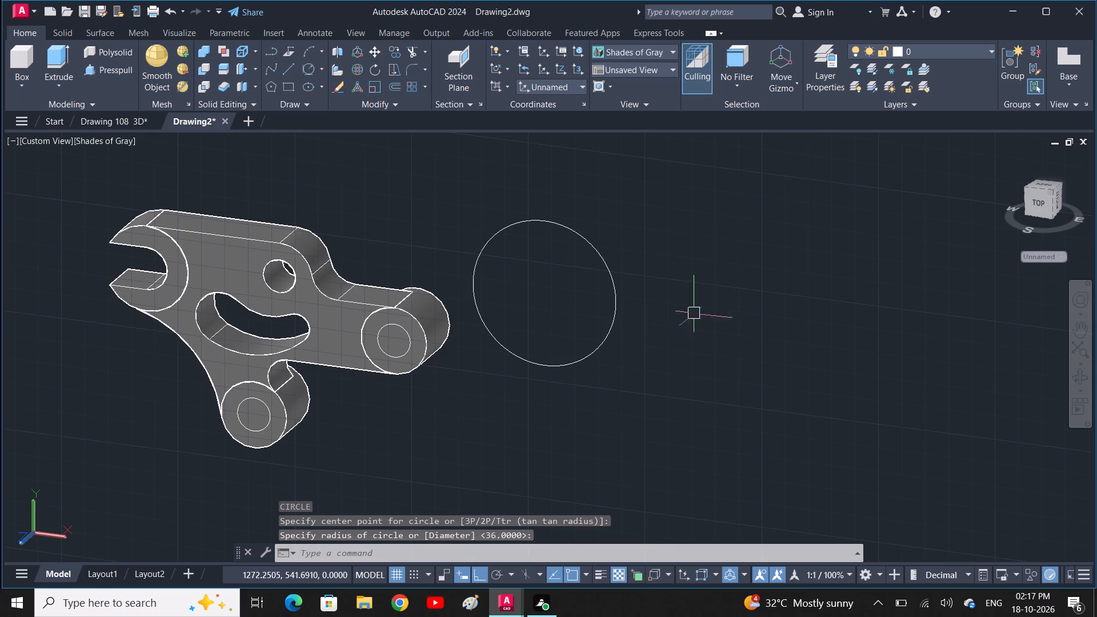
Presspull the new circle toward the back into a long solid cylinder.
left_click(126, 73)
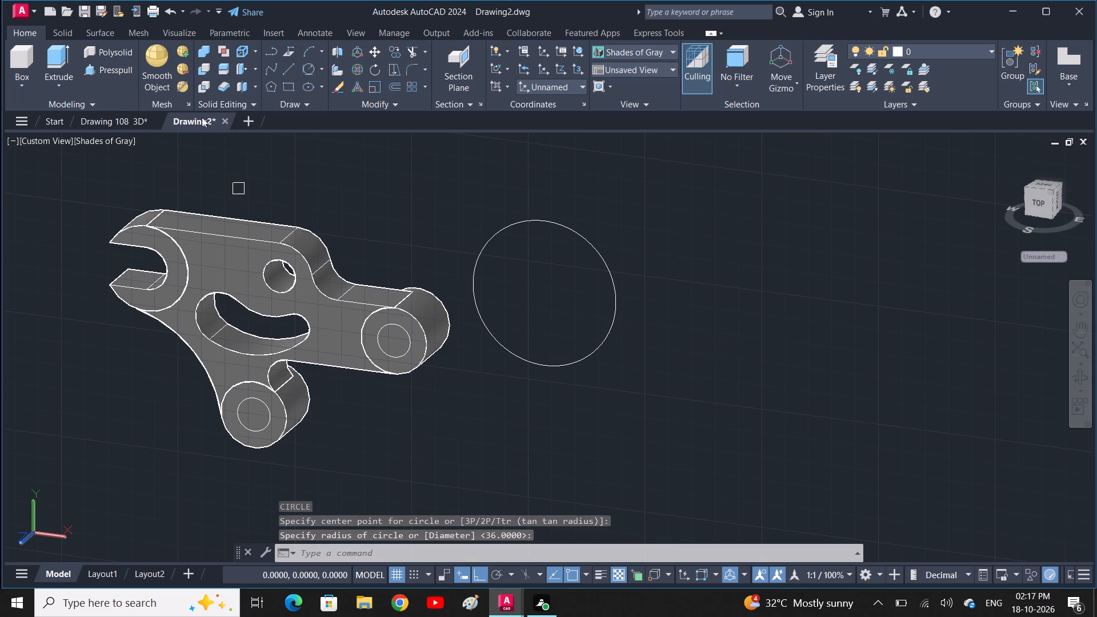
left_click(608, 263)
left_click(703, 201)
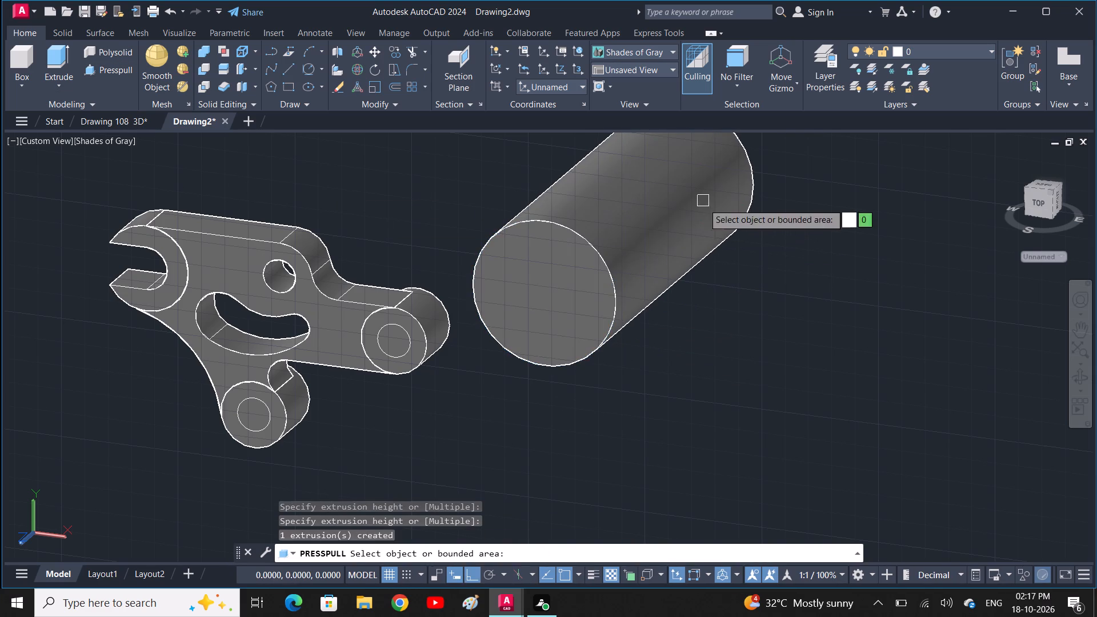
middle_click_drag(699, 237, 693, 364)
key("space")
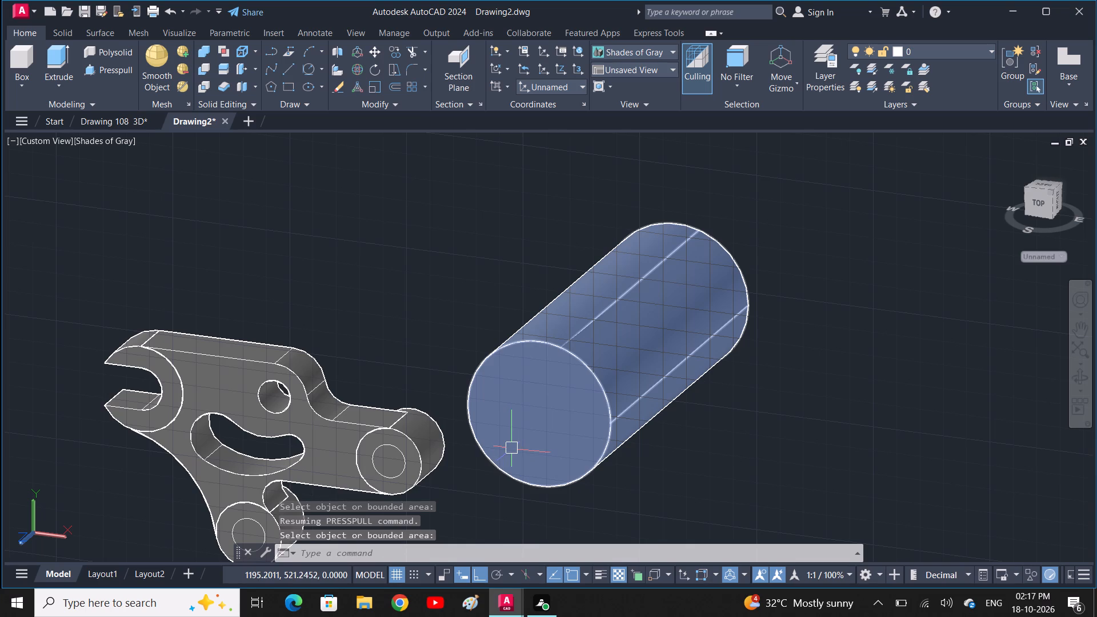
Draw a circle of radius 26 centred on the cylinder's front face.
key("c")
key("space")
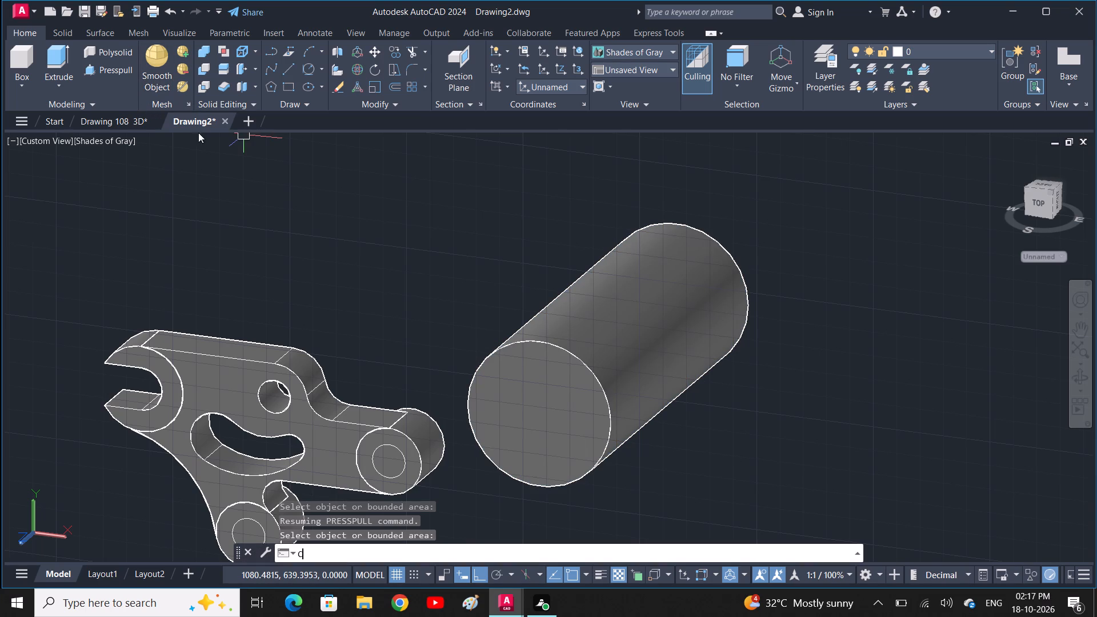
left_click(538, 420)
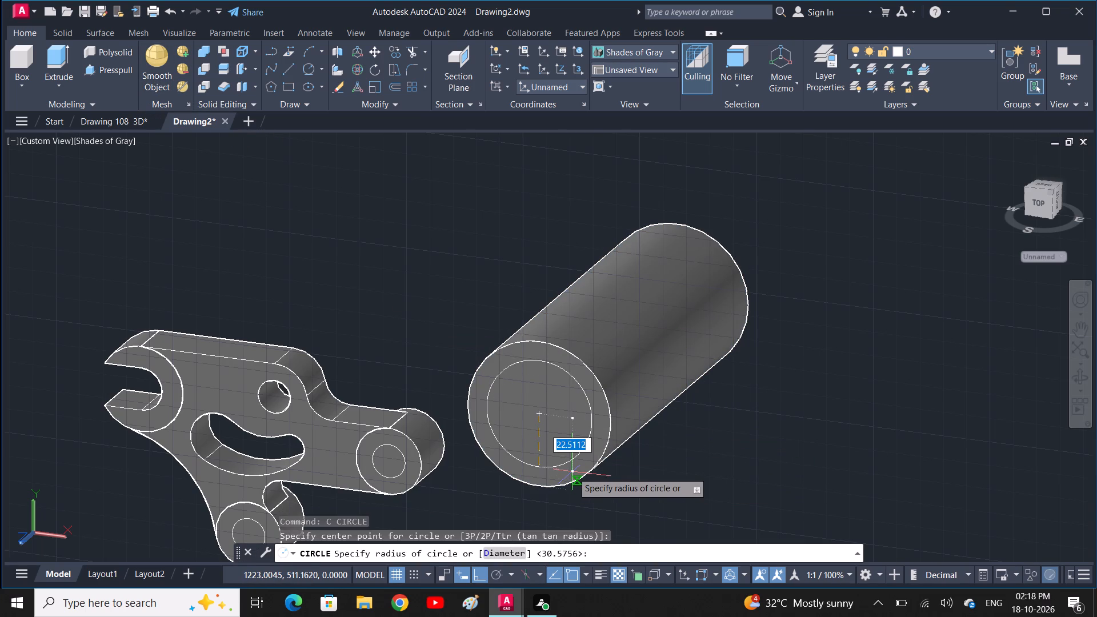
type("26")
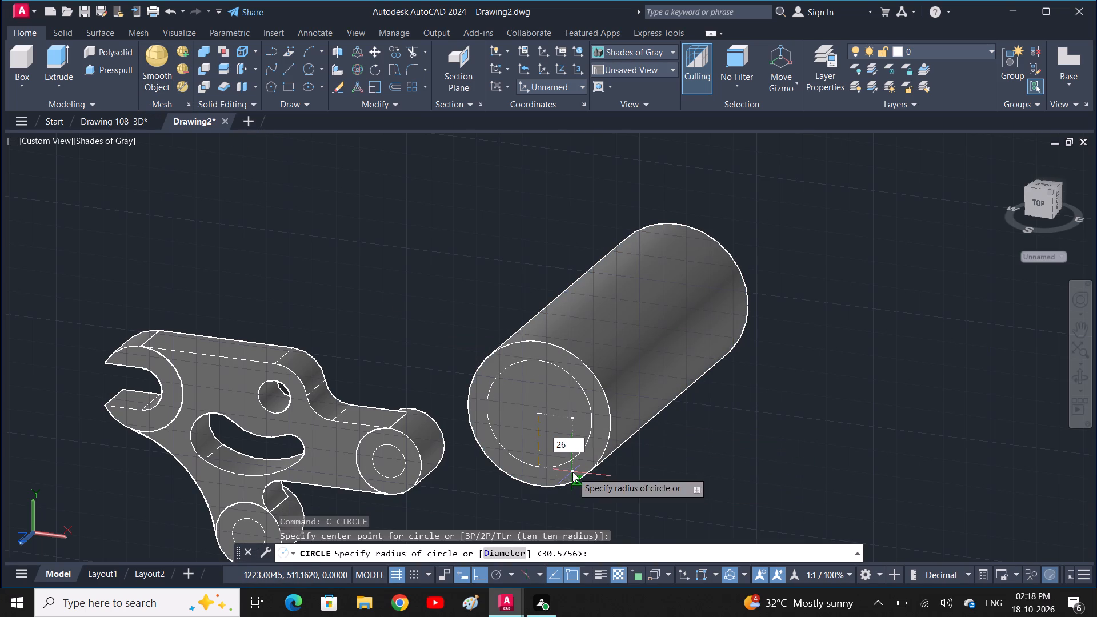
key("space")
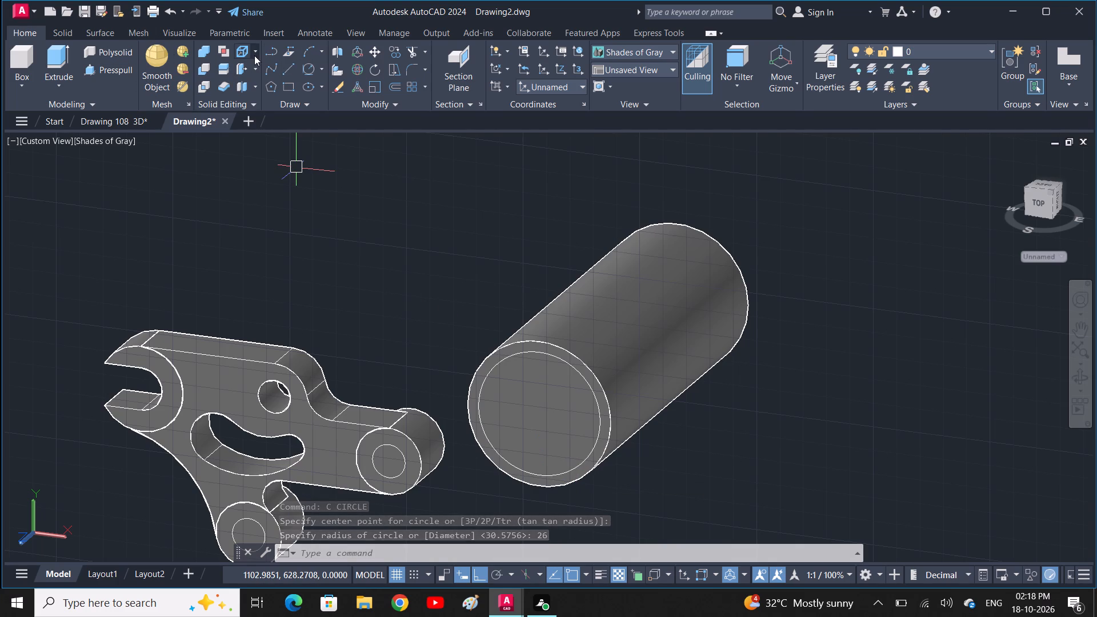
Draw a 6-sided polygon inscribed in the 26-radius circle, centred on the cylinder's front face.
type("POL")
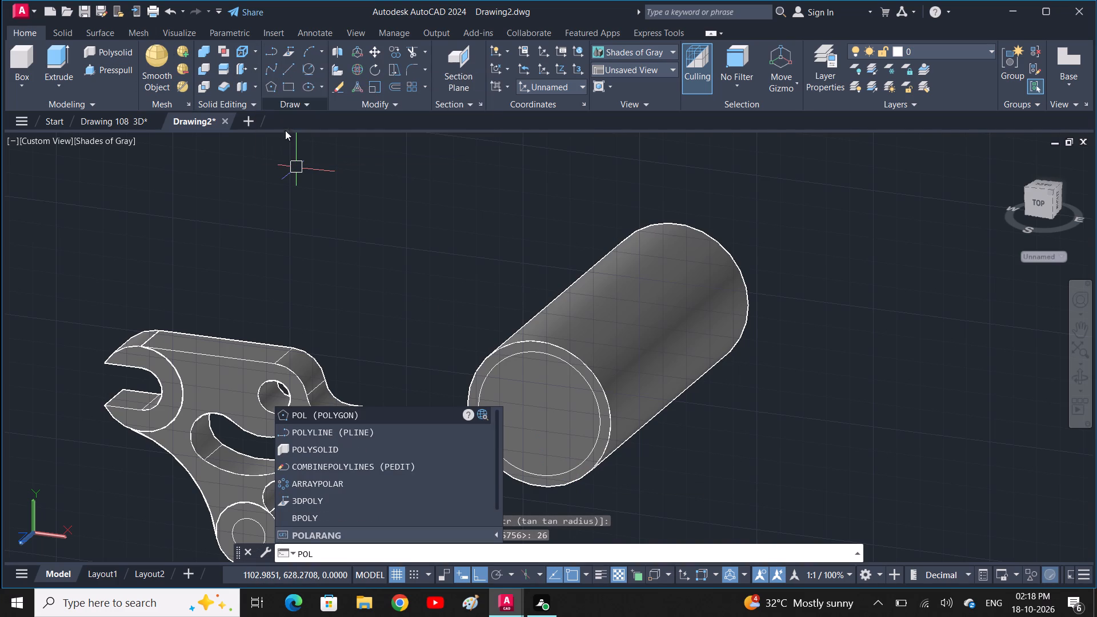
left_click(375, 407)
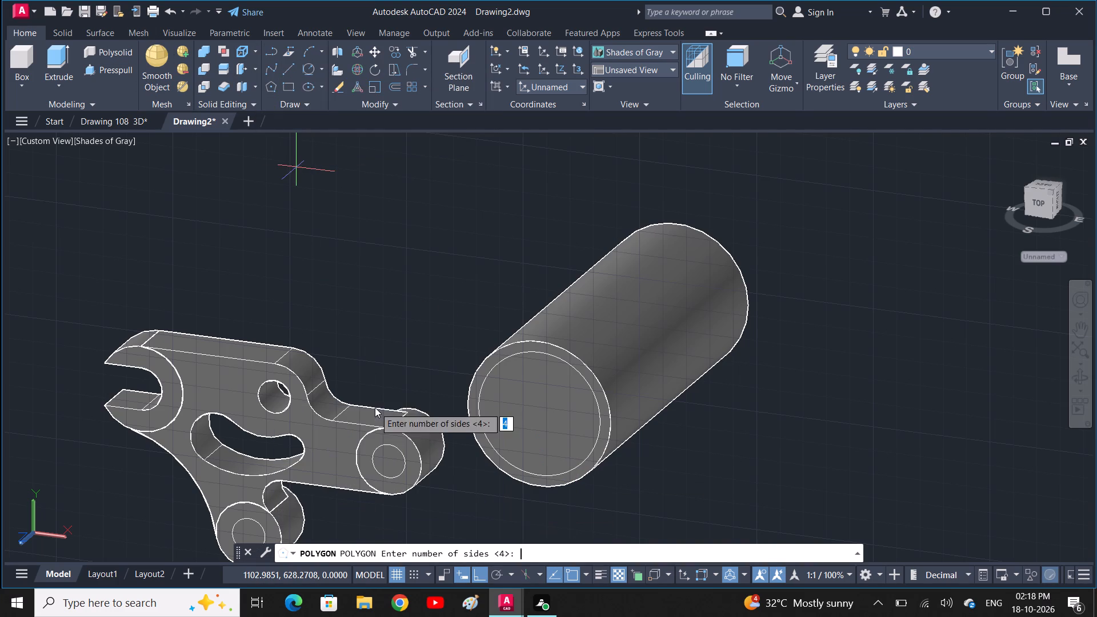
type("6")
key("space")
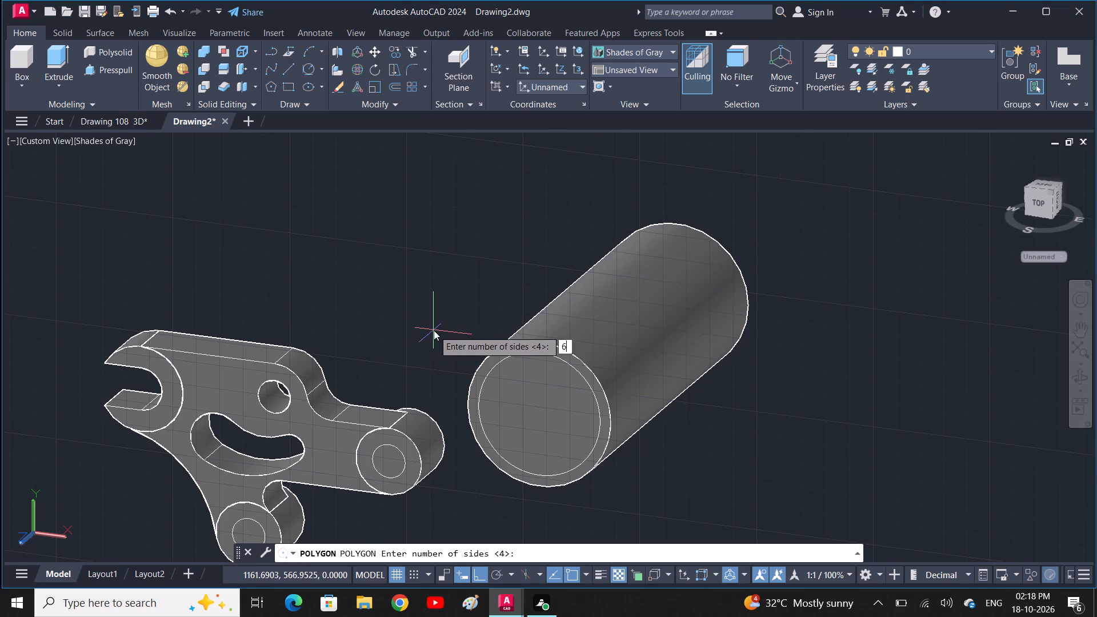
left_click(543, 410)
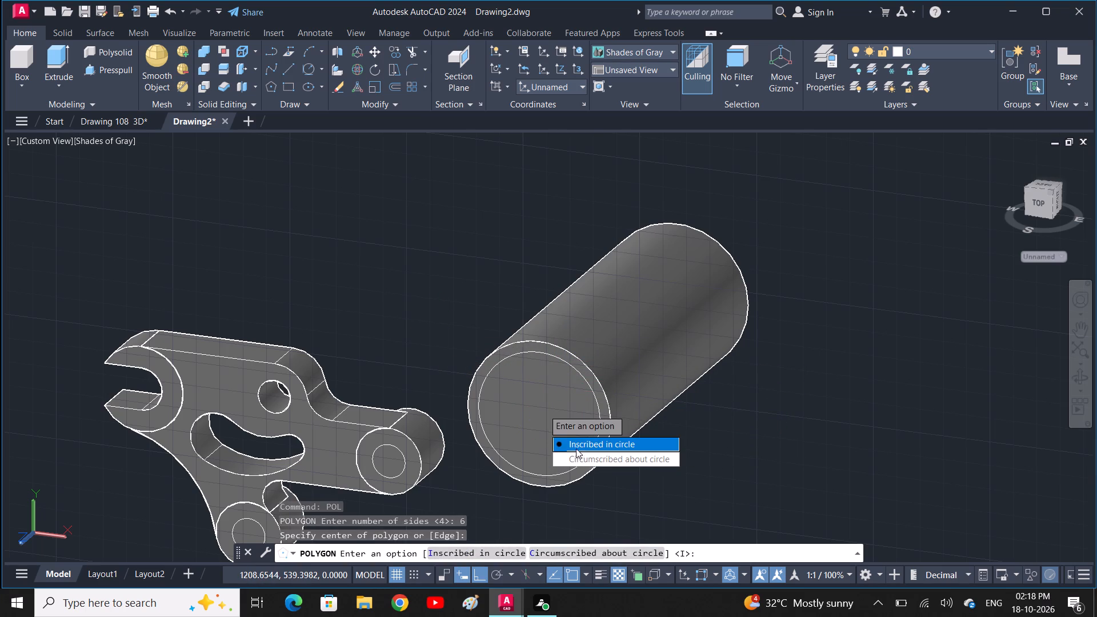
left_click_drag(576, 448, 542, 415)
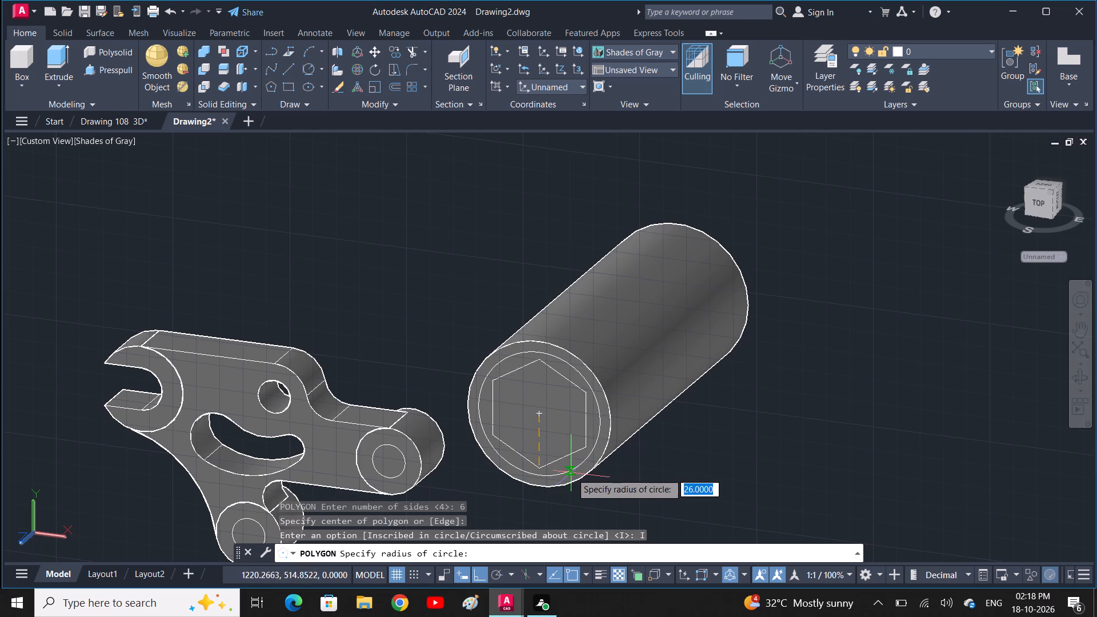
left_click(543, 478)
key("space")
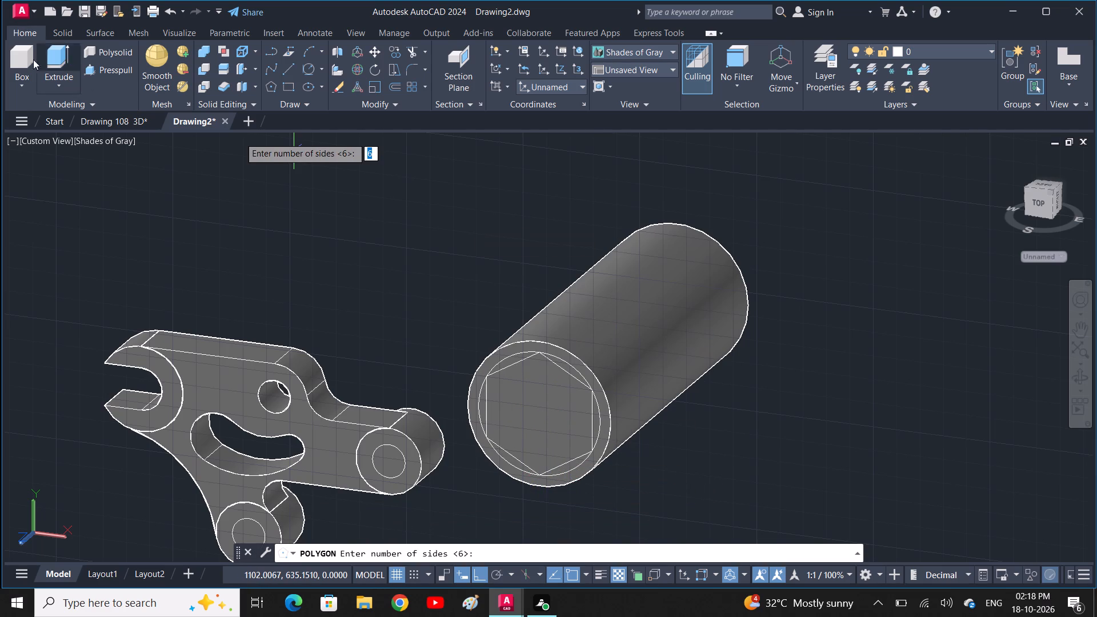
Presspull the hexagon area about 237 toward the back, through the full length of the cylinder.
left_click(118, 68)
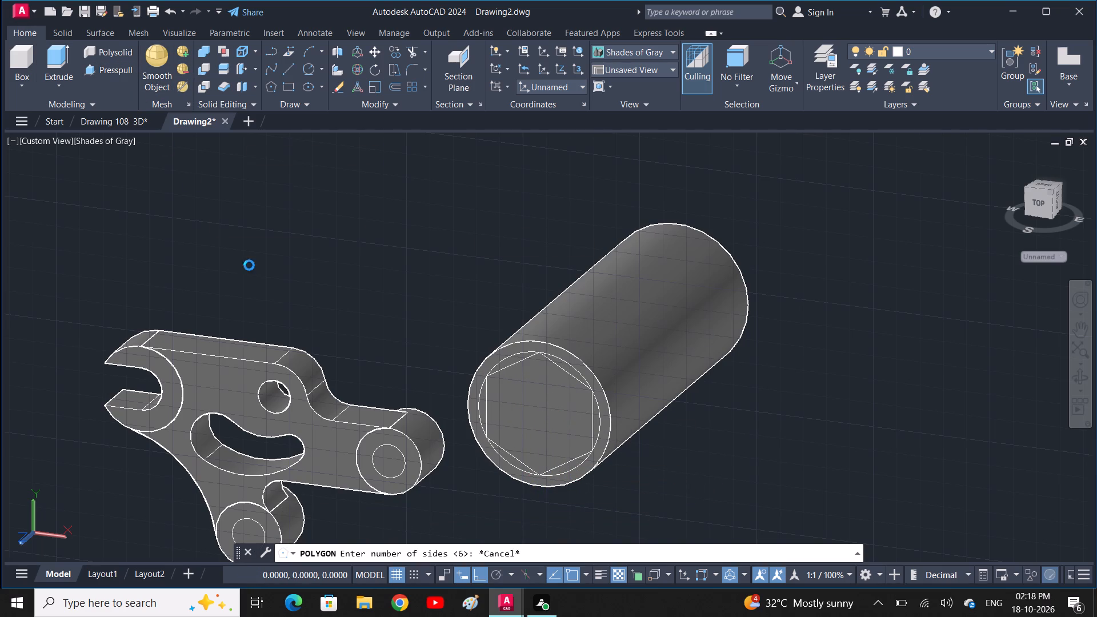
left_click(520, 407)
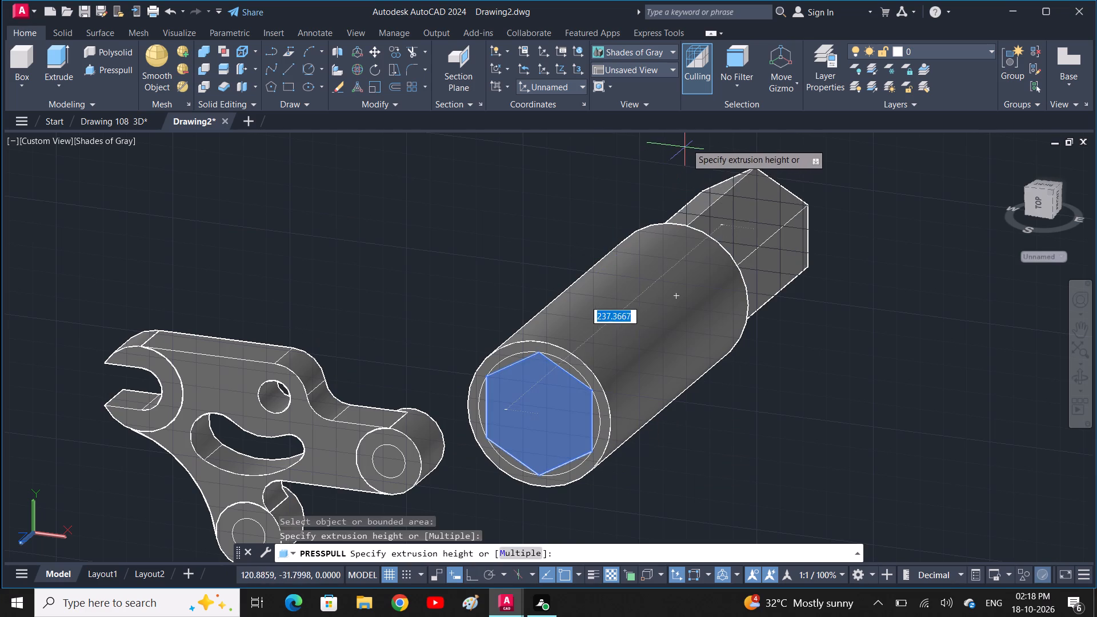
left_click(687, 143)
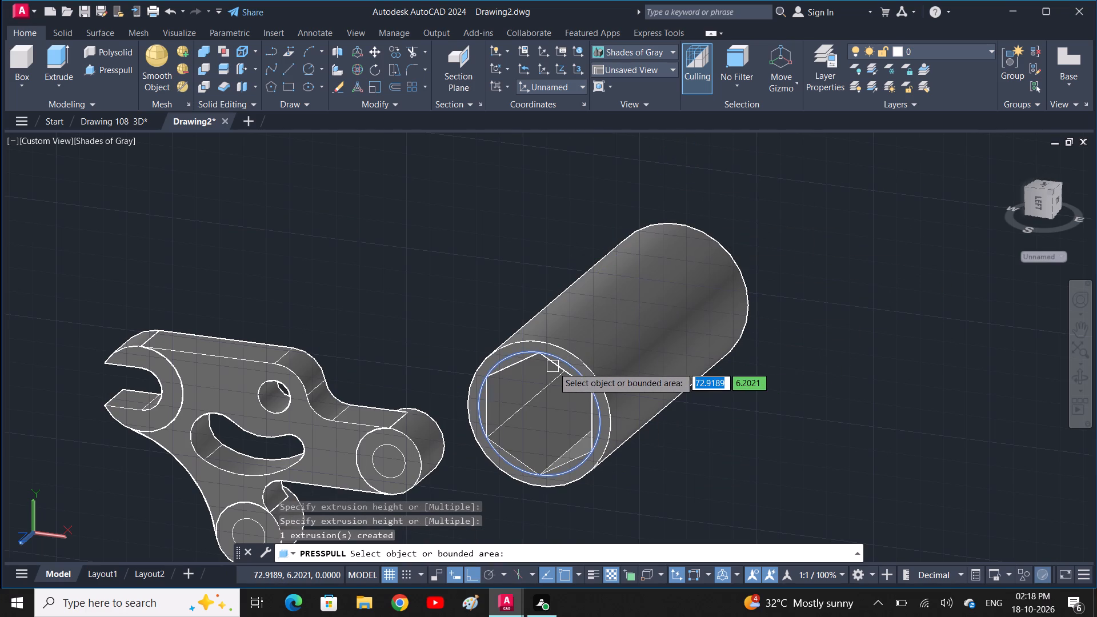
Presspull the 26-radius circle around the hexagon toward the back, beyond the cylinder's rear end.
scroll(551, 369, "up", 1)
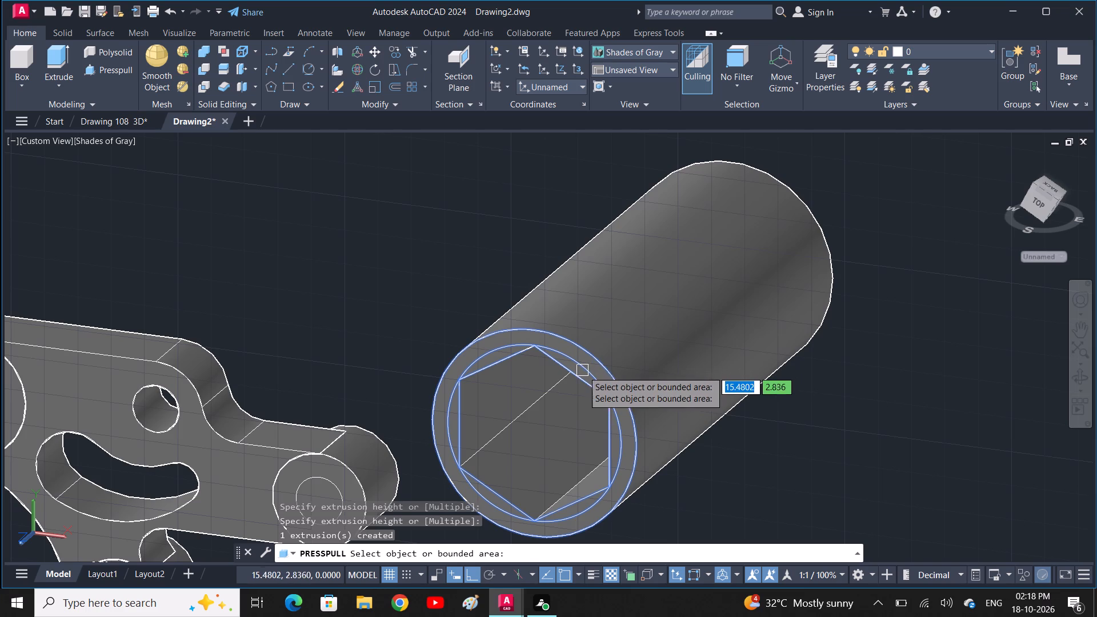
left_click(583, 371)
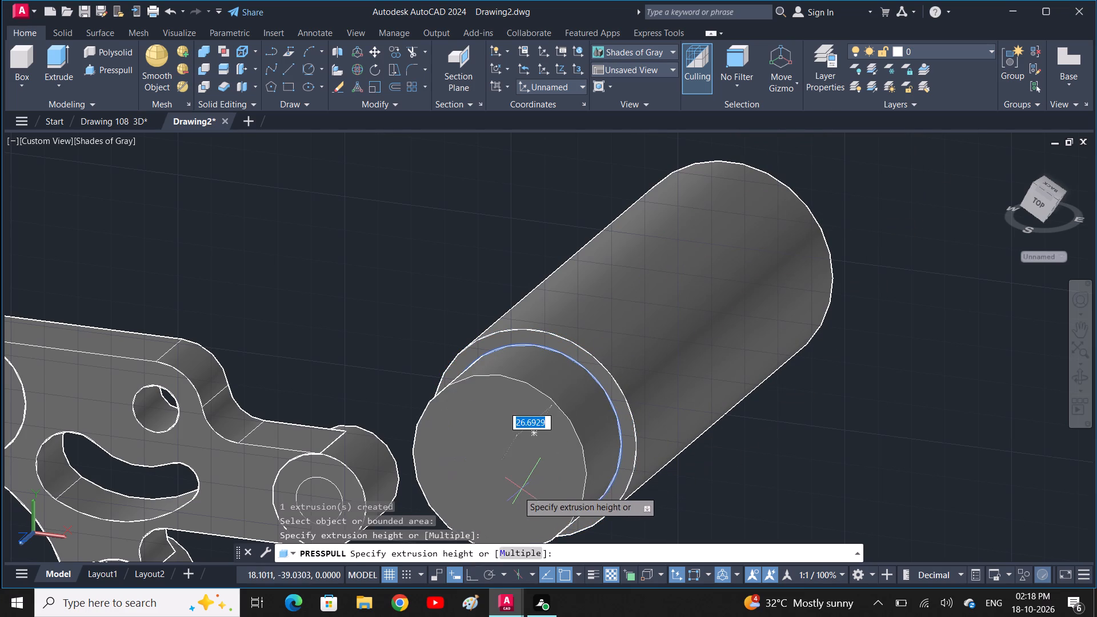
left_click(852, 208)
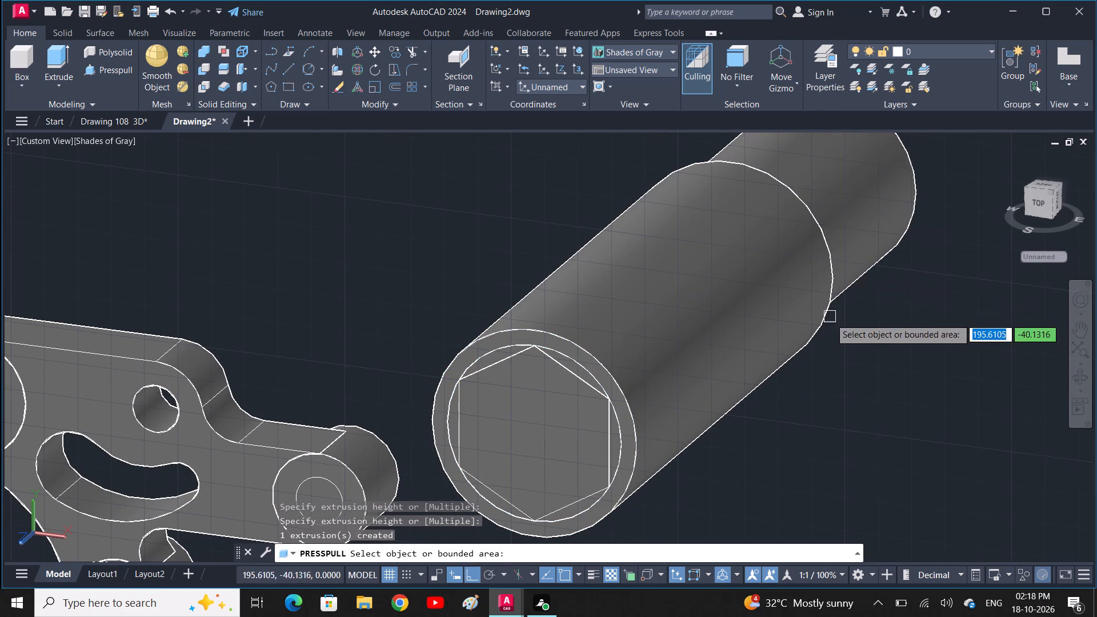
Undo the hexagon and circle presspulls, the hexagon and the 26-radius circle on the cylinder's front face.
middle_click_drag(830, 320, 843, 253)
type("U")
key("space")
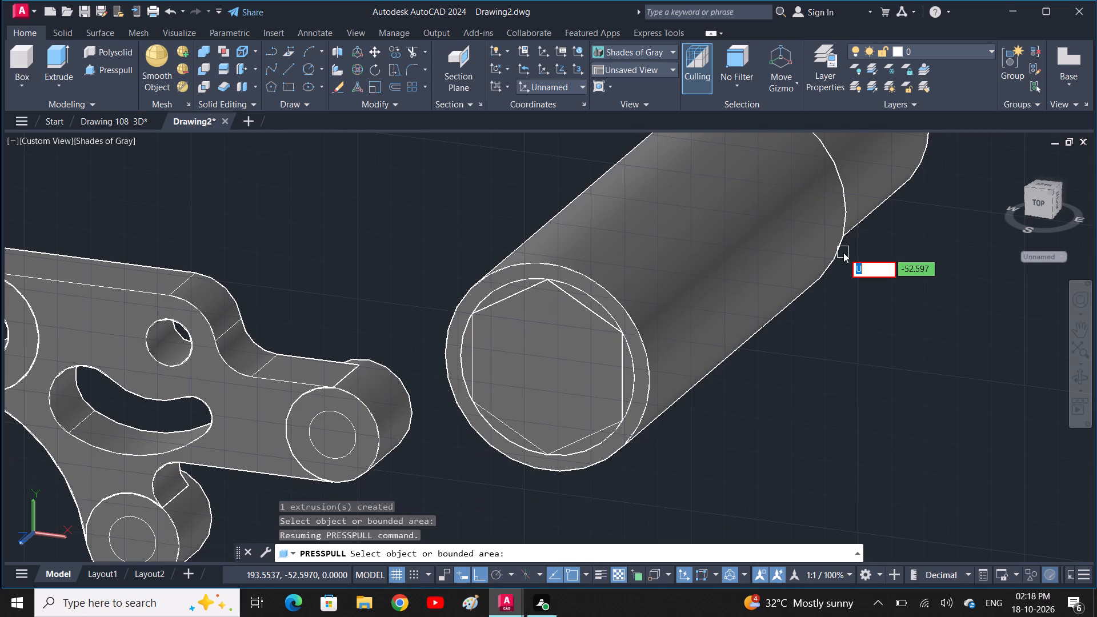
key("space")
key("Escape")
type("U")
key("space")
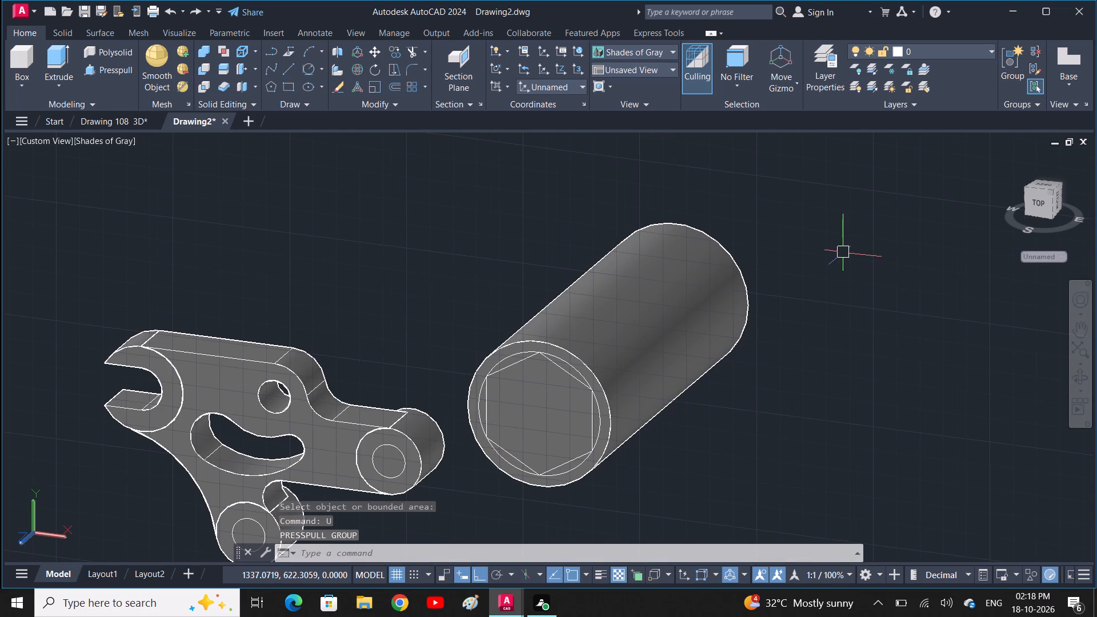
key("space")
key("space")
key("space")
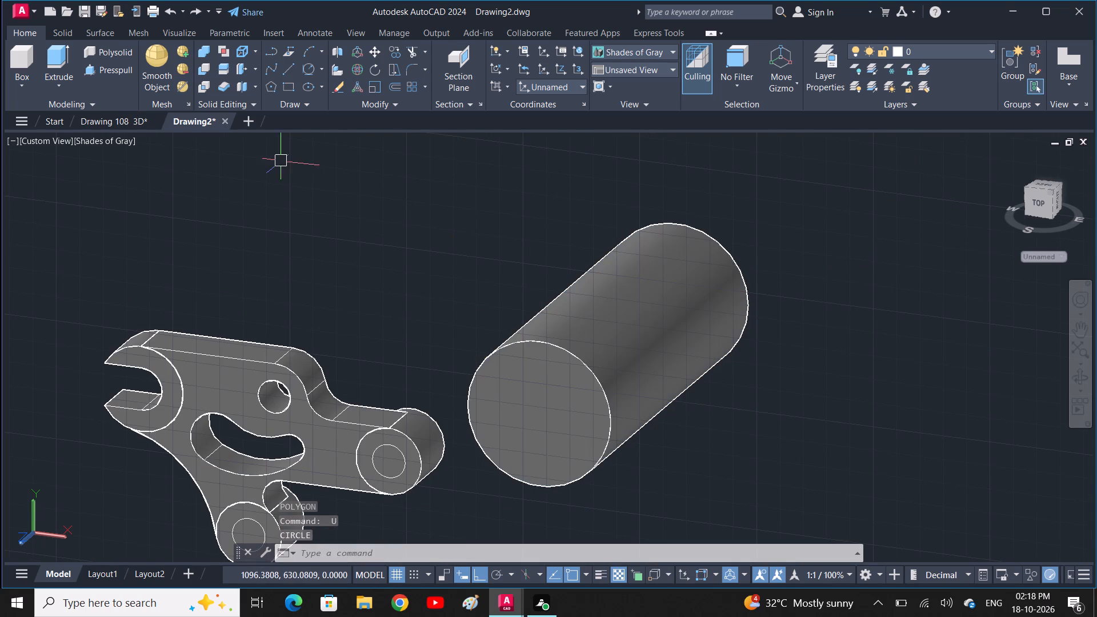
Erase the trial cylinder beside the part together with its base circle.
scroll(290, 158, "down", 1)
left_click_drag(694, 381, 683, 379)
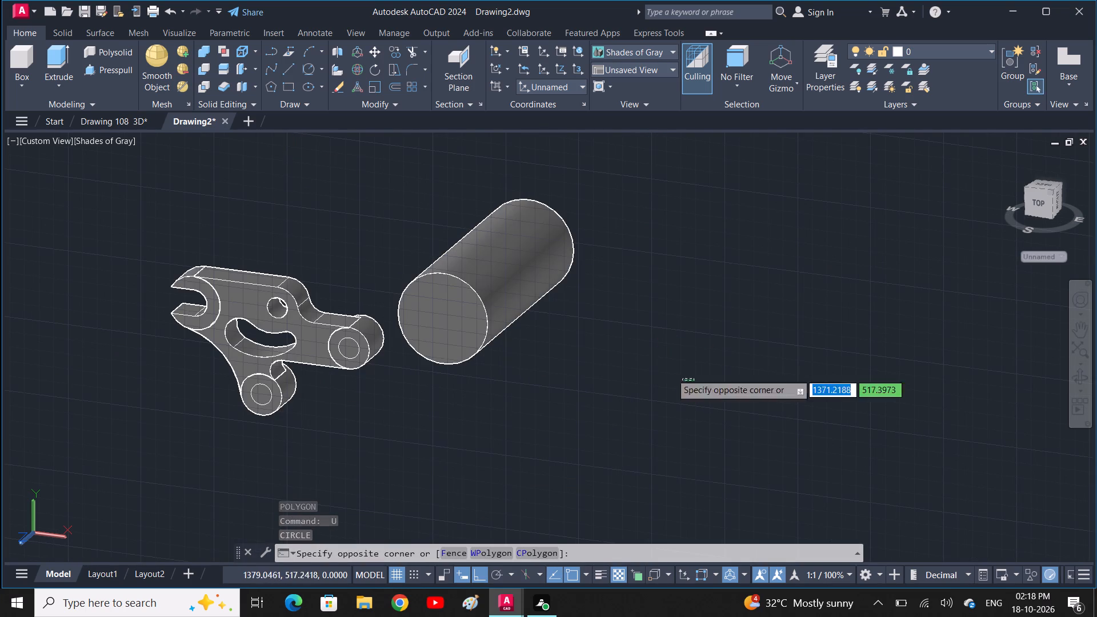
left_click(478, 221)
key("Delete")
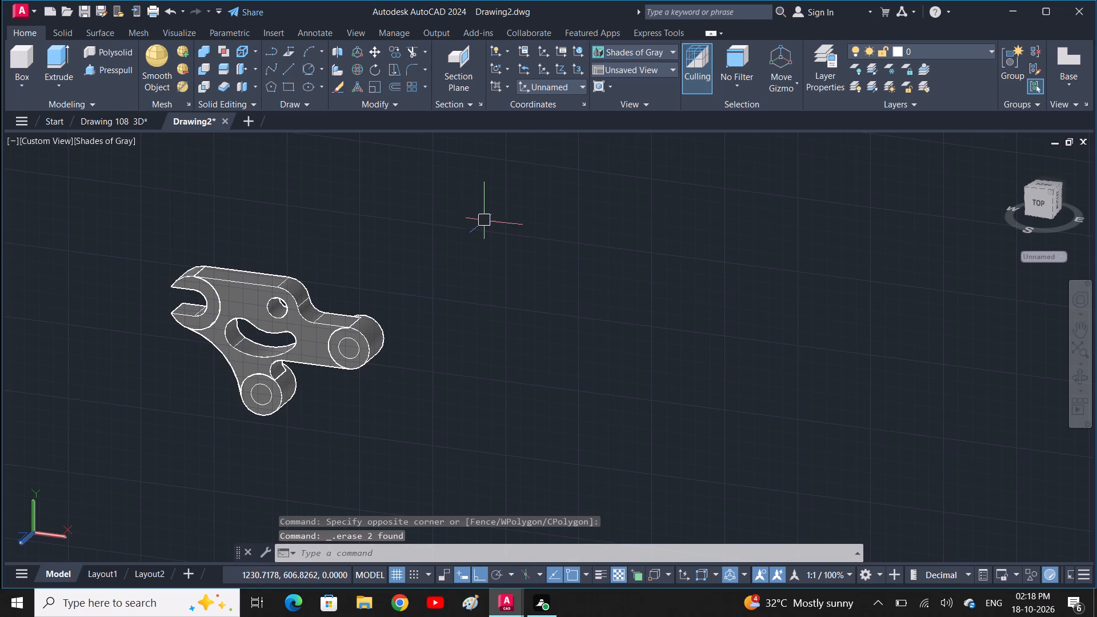
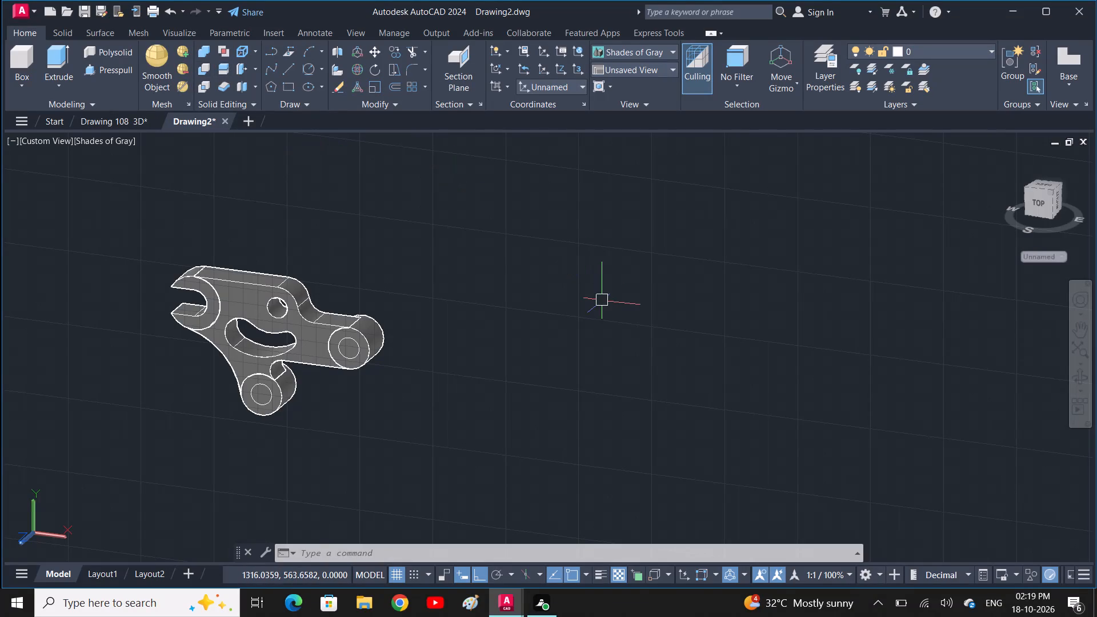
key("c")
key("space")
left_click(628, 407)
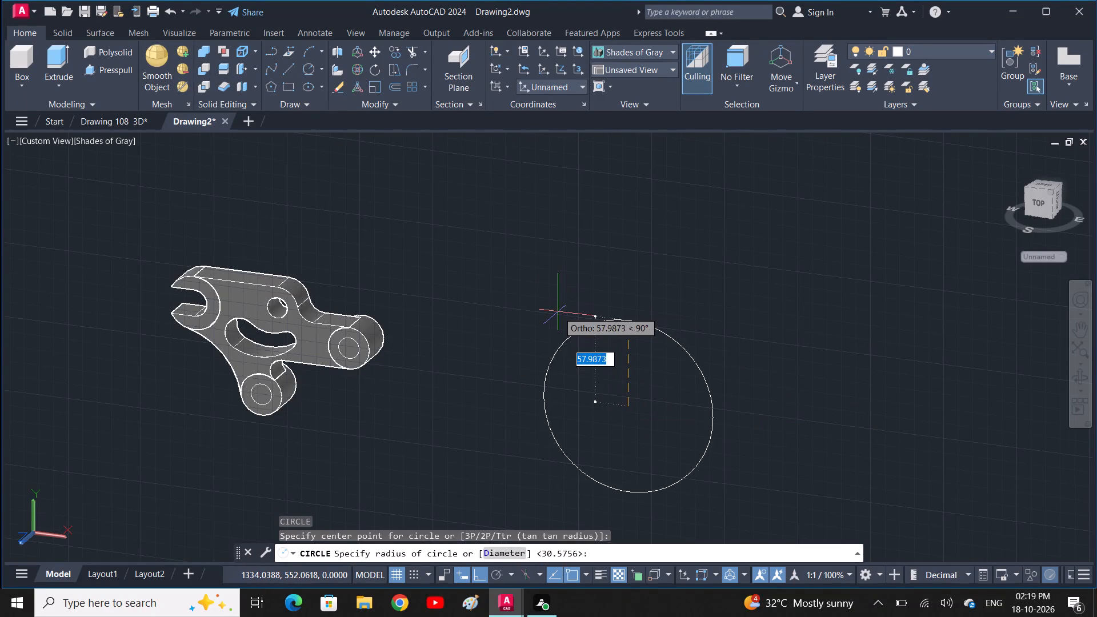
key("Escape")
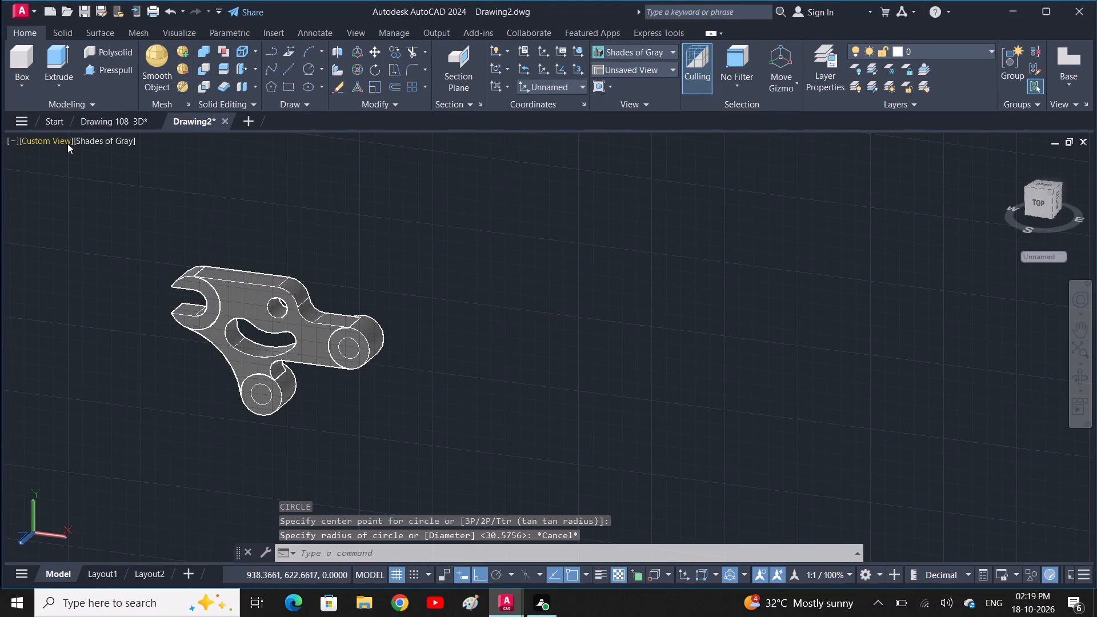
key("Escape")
Switch to the Top view, with empty space beside the part for new sketches on the top plane.
left_click(57, 140)
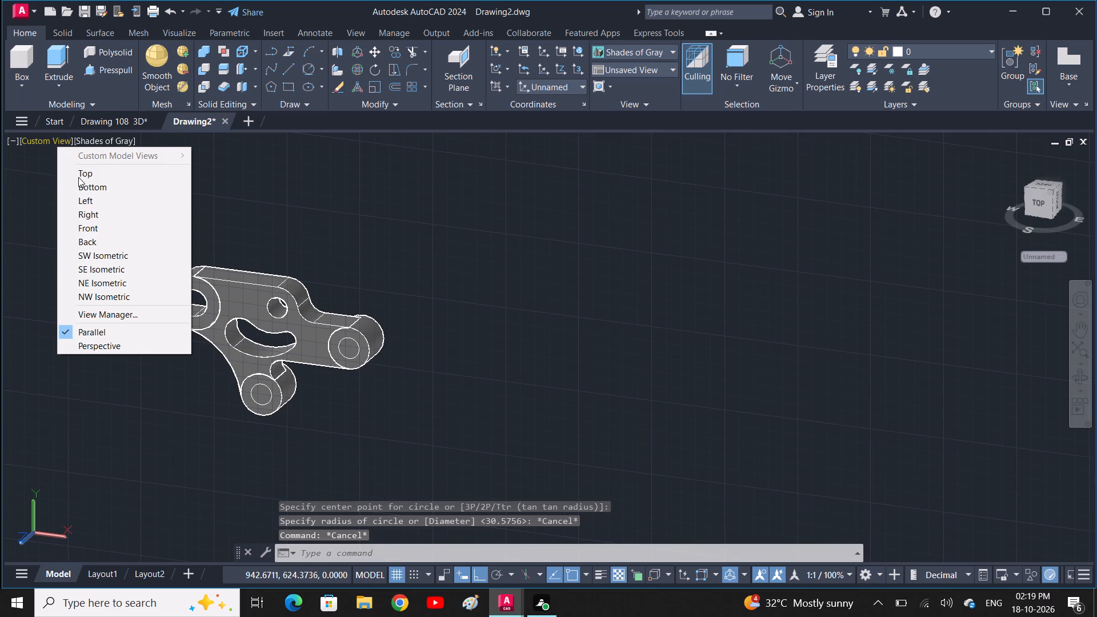
left_click(78, 177)
middle_click_drag(598, 330, 247, 229)
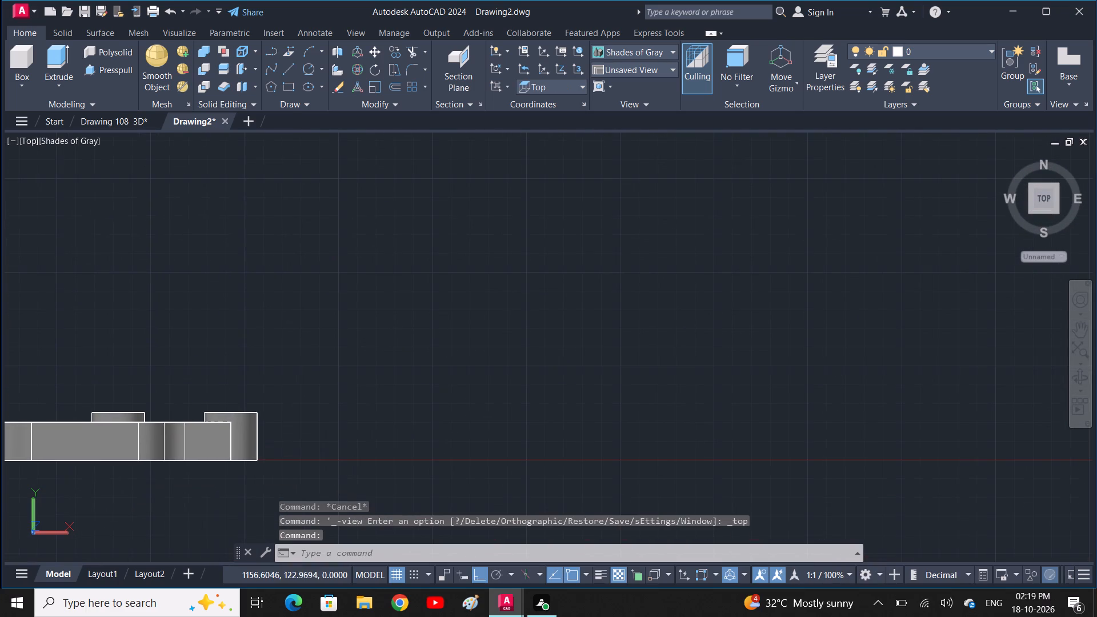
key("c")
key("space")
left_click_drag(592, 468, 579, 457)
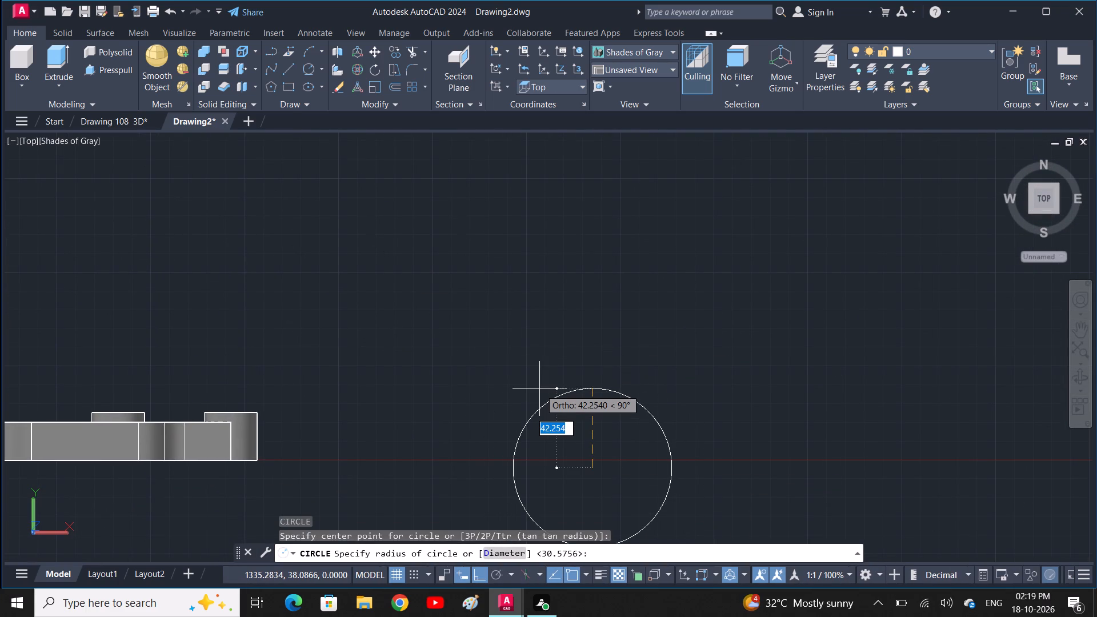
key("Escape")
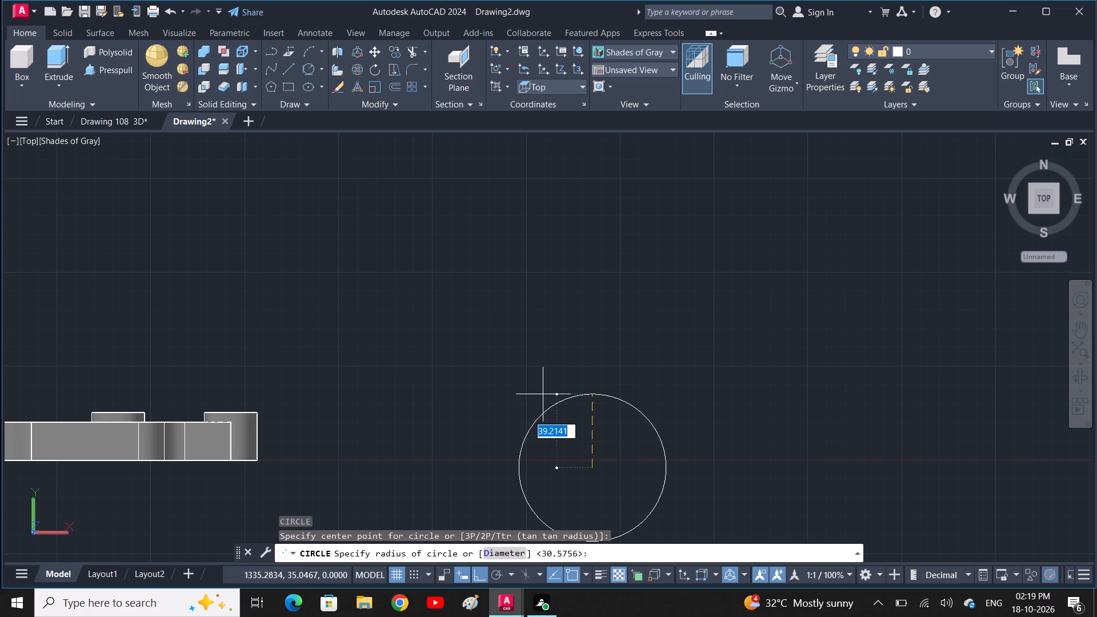
Switch to the SW Isometric view and draw a circle of radius 20 in the empty space beside the part.
left_click(34, 139)
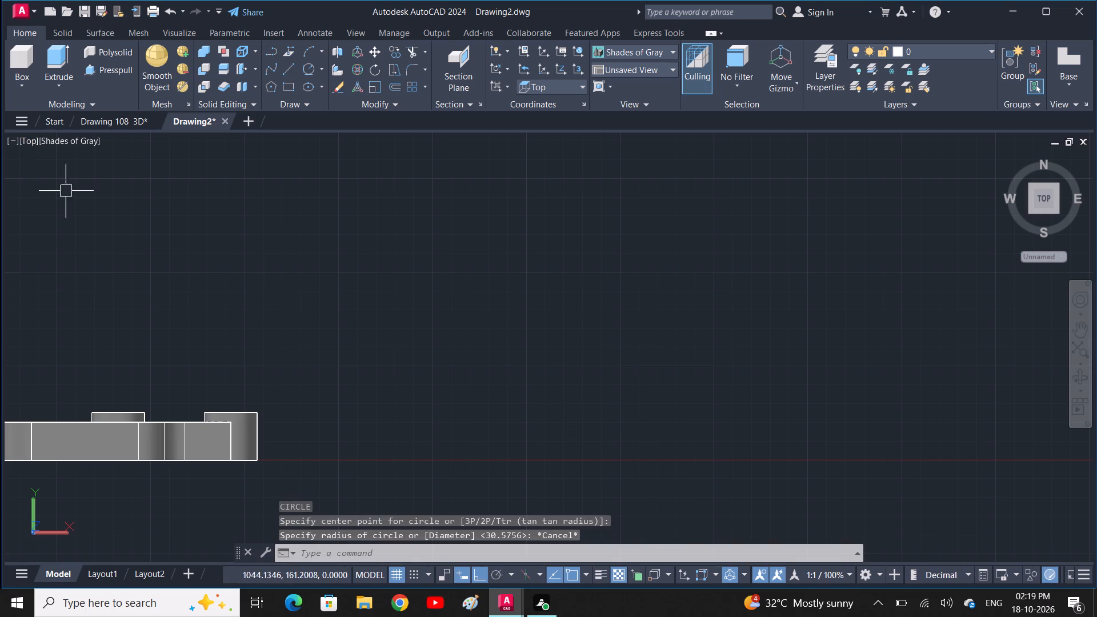
left_click(29, 143)
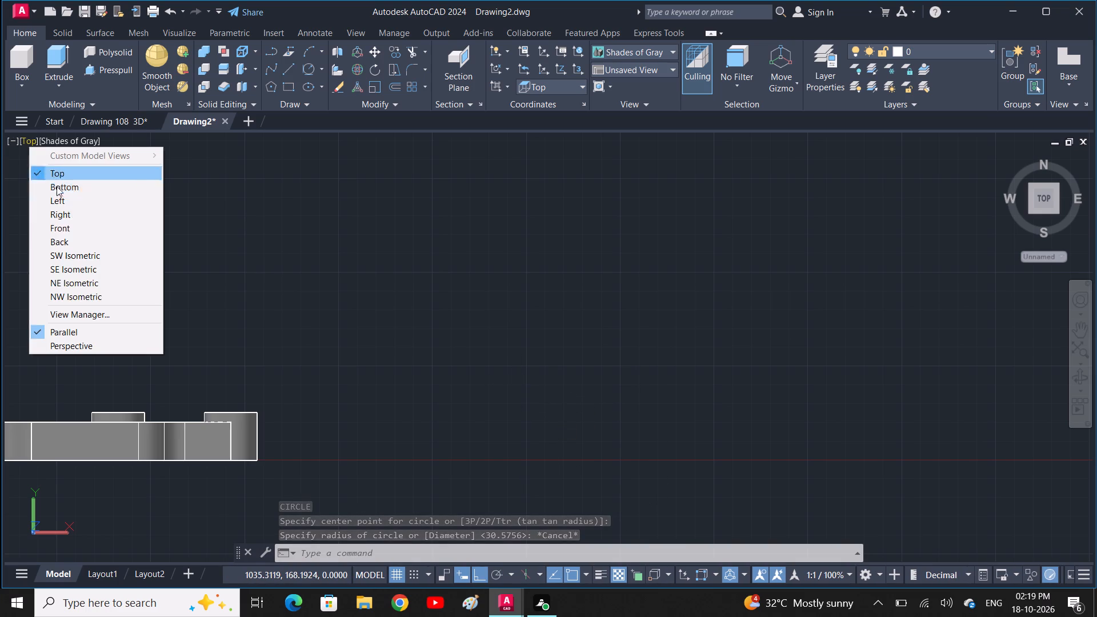
left_click(96, 250)
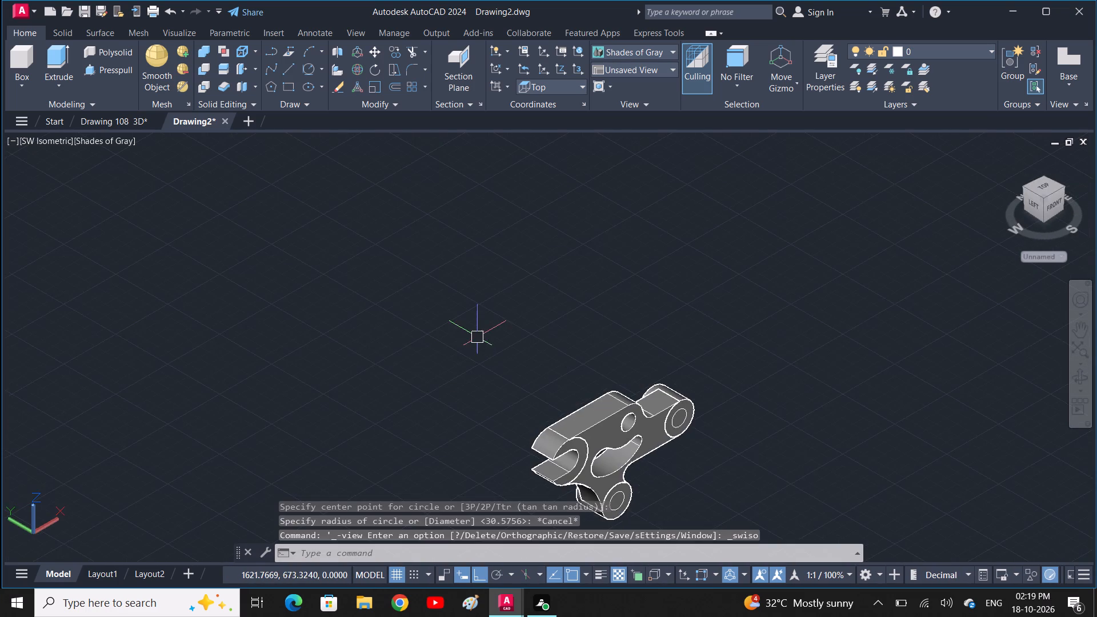
middle_click_drag(478, 338, 0, 220)
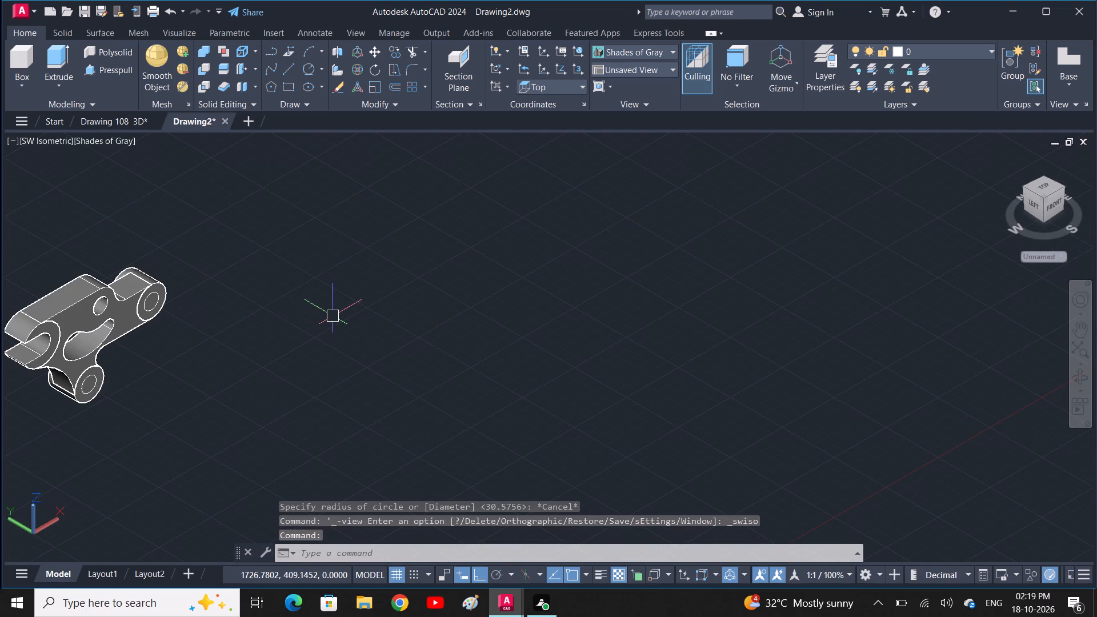
key("c")
key("space")
left_click(470, 369)
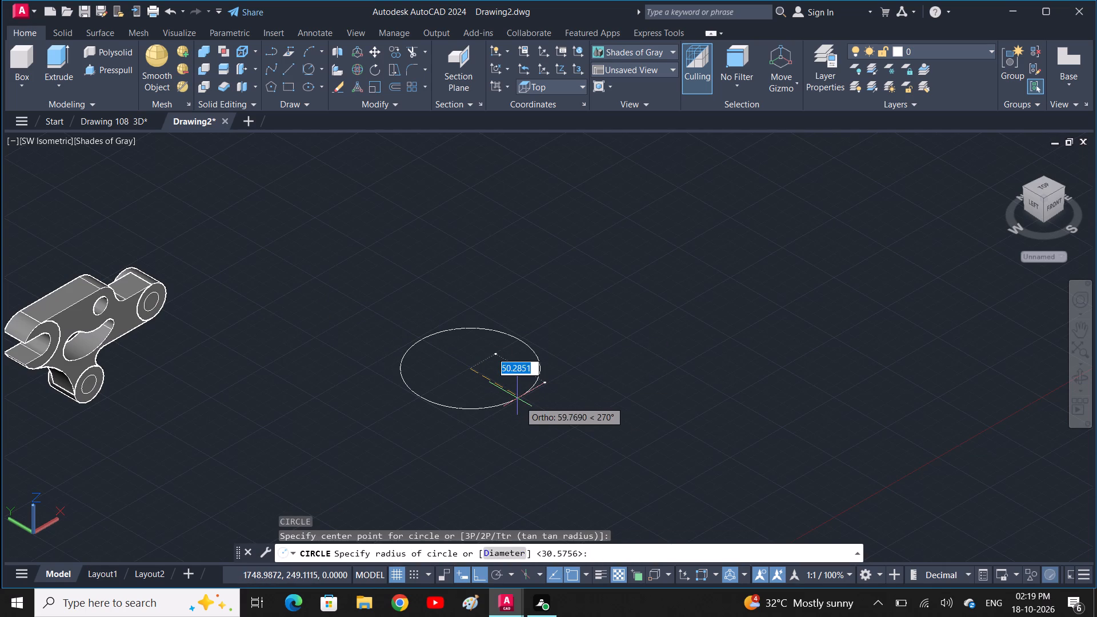
type("20")
key("space")
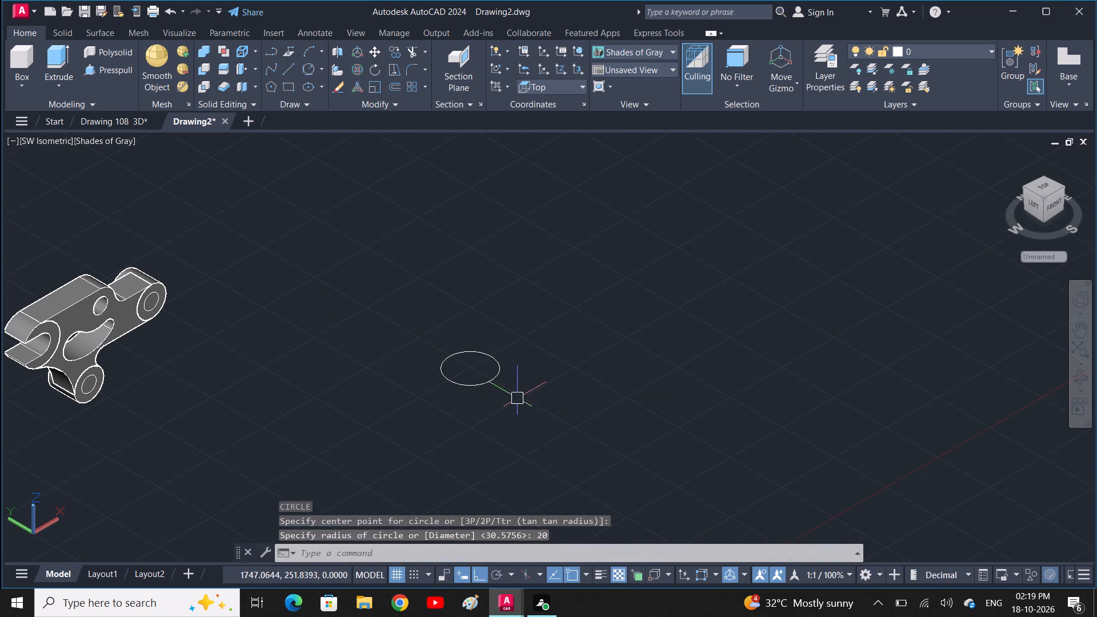
Draw a 30 by 15 rectangle behind the circle, leaving a gap between the two shapes.
middle_click_drag(419, 315, 411, 356)
type("REC")
key("space")
left_click(419, 267)
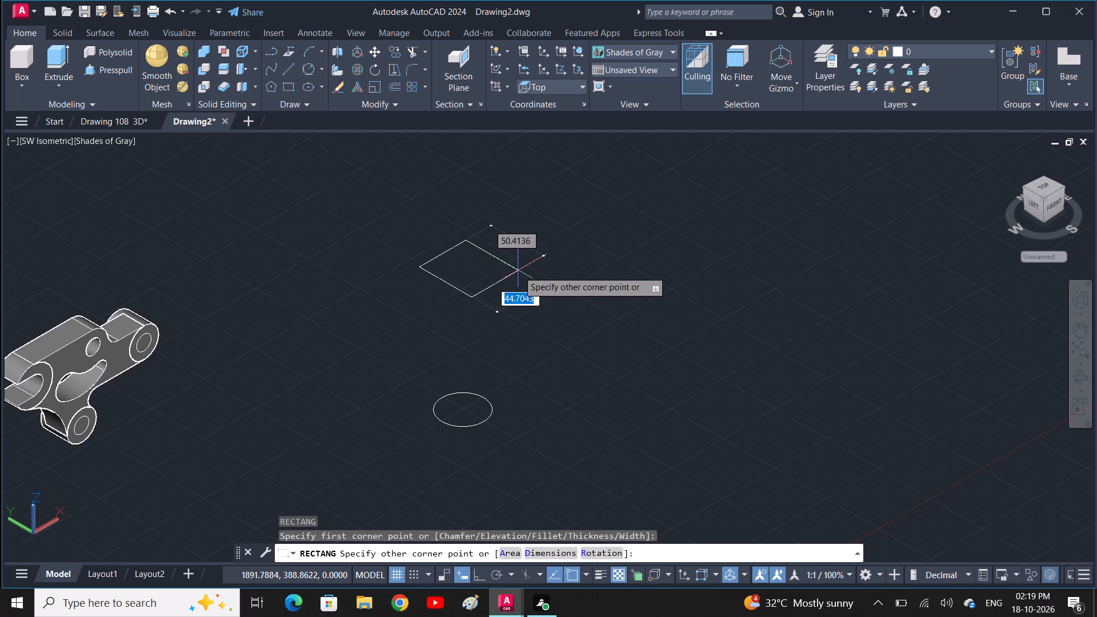
type("30")
key("comma")
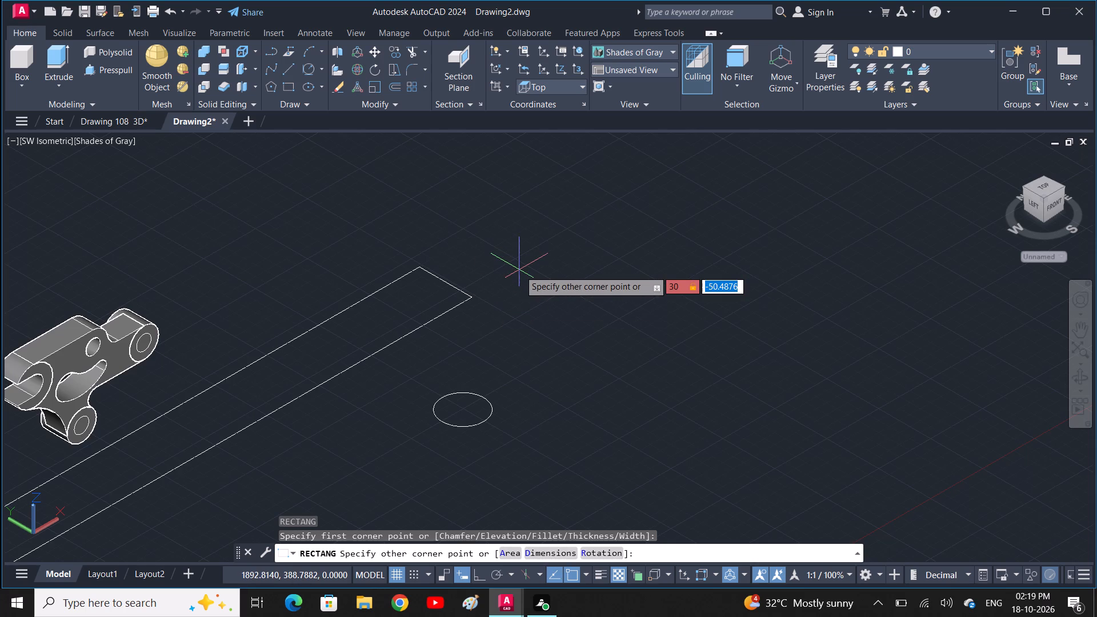
type("15")
key("space")
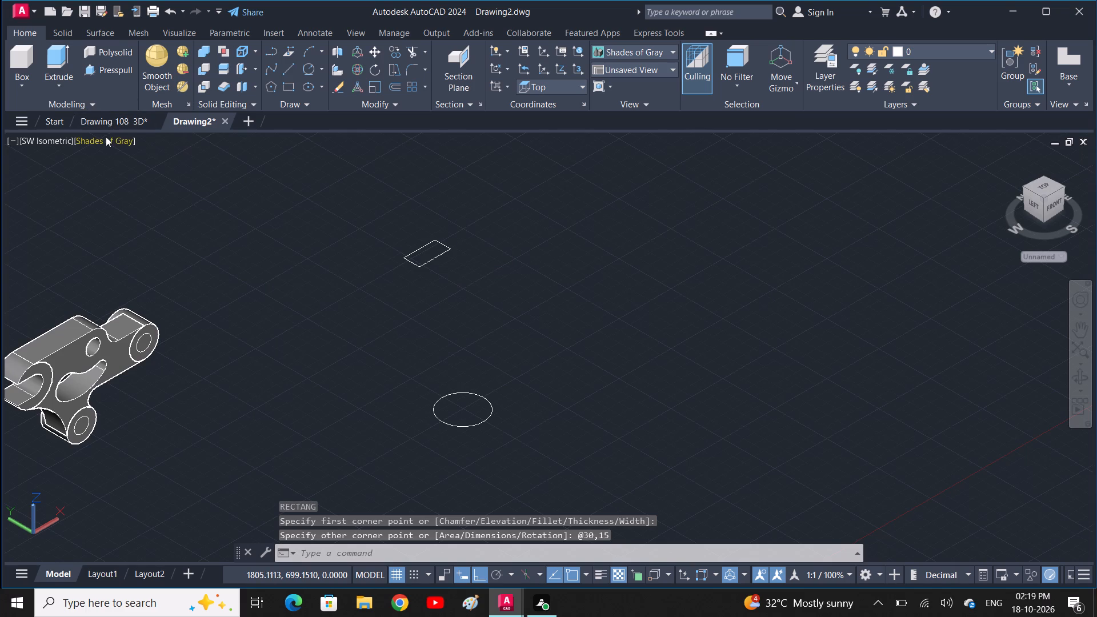
Draw a five-sided polygon between the rectangle and the circle, circumscribed about a circle of about 30 radius.
type("PO")
key("l")
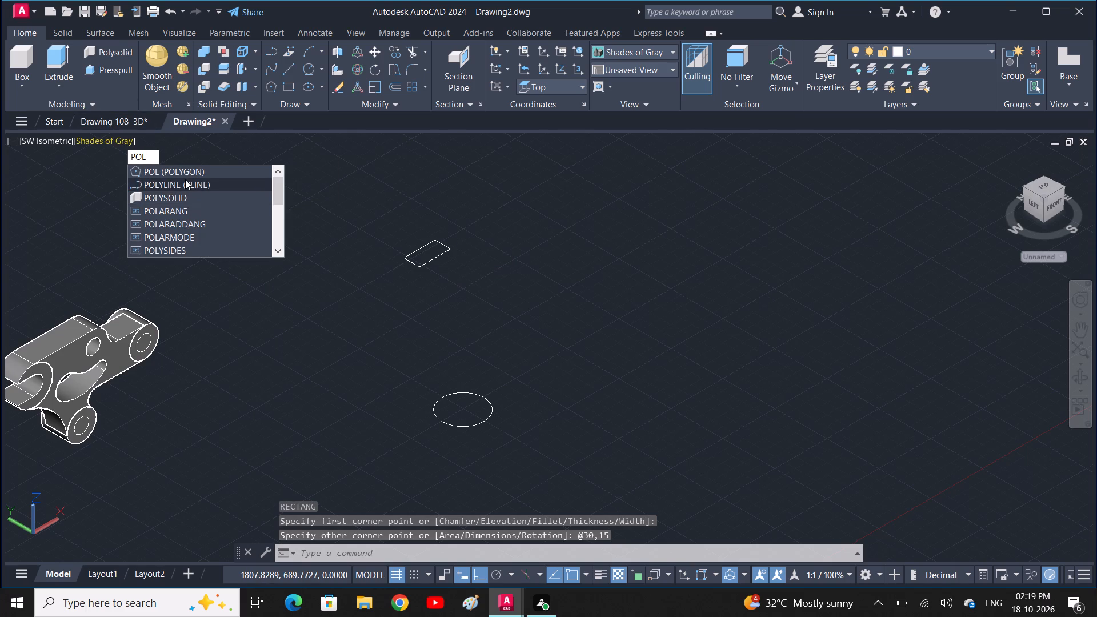
left_click(185, 170)
middle_click_drag(421, 326, 421, 381)
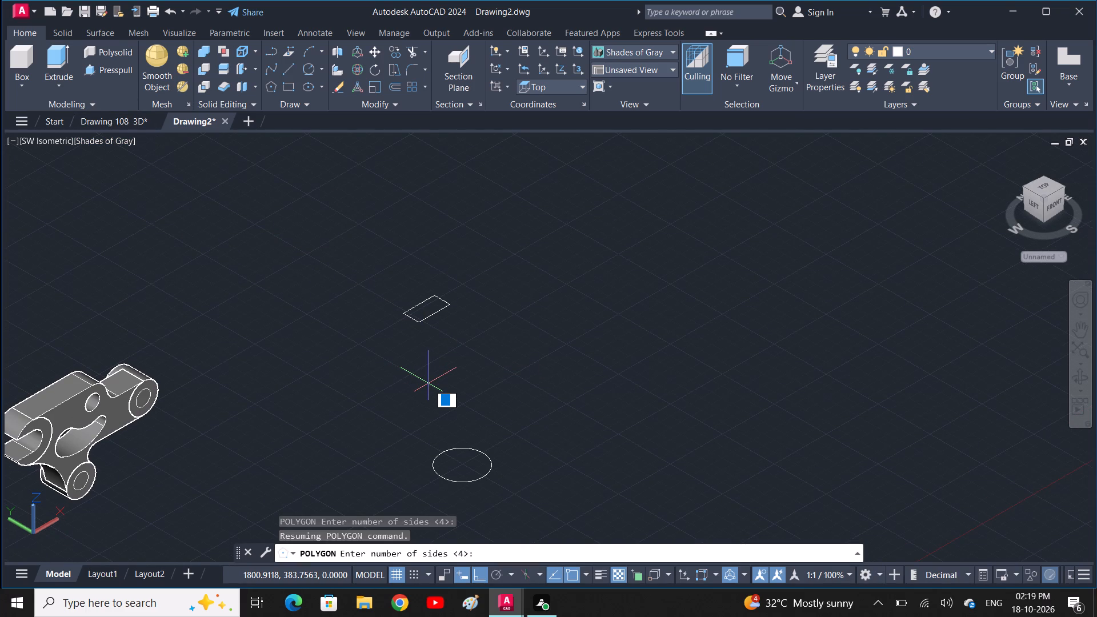
key("4")
key("5")
key("BackSpace")
key("BackSpace")
key("5")
key("space")
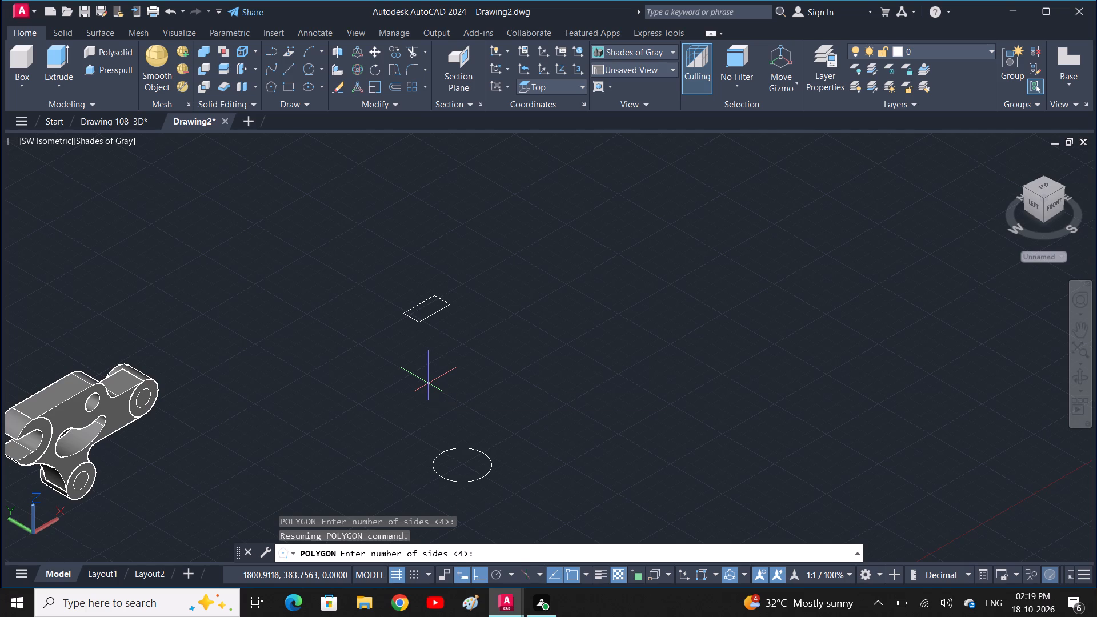
left_click(441, 388)
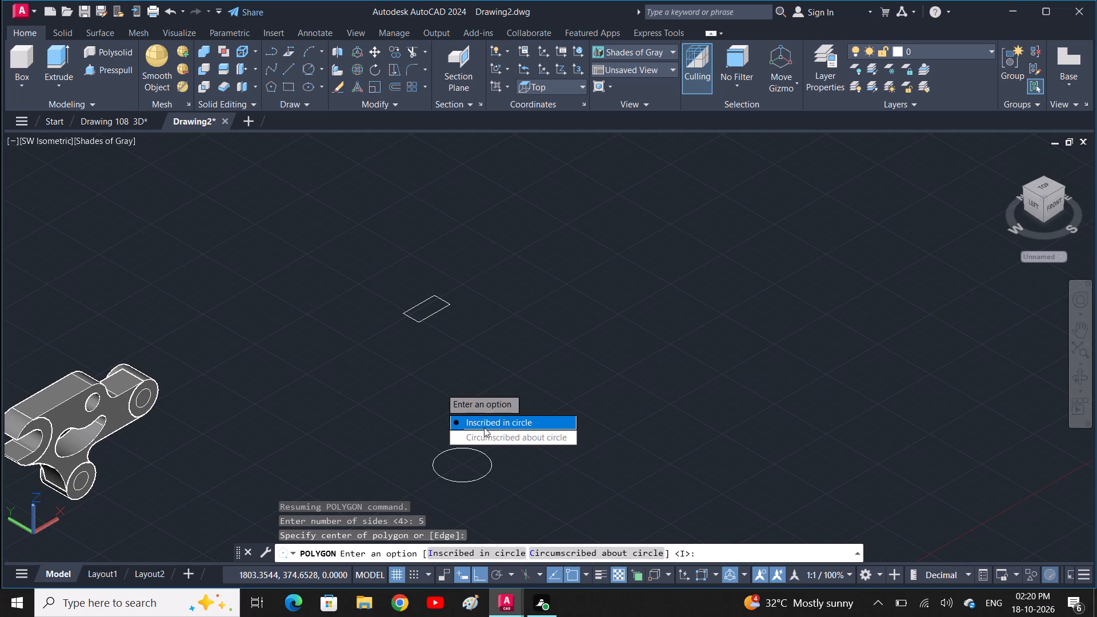
left_click_drag(484, 434, 441, 388)
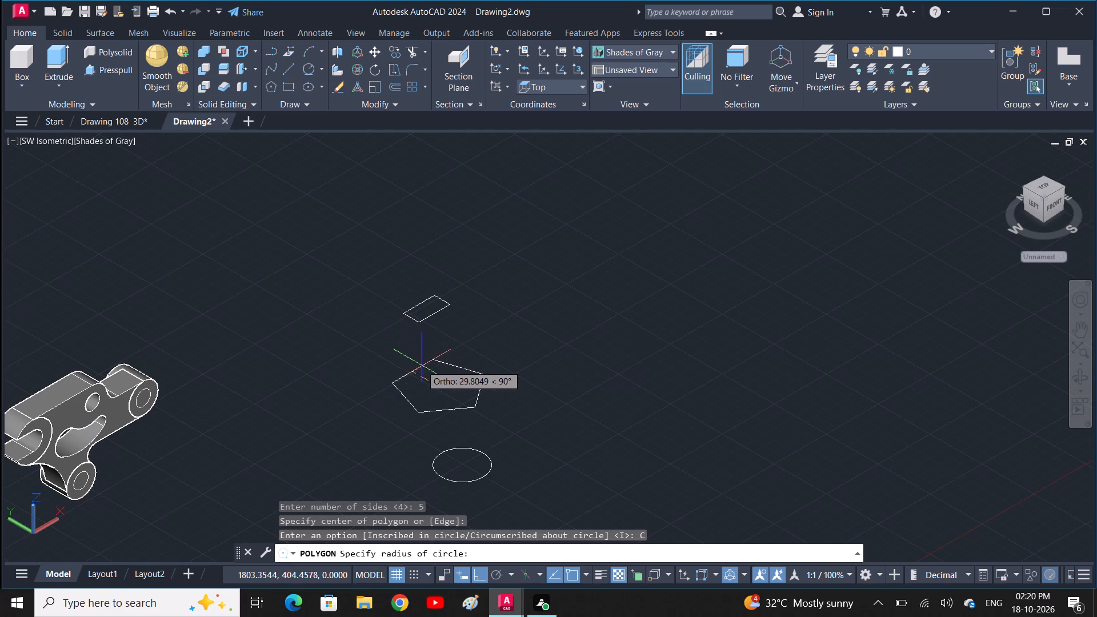
left_click(422, 366)
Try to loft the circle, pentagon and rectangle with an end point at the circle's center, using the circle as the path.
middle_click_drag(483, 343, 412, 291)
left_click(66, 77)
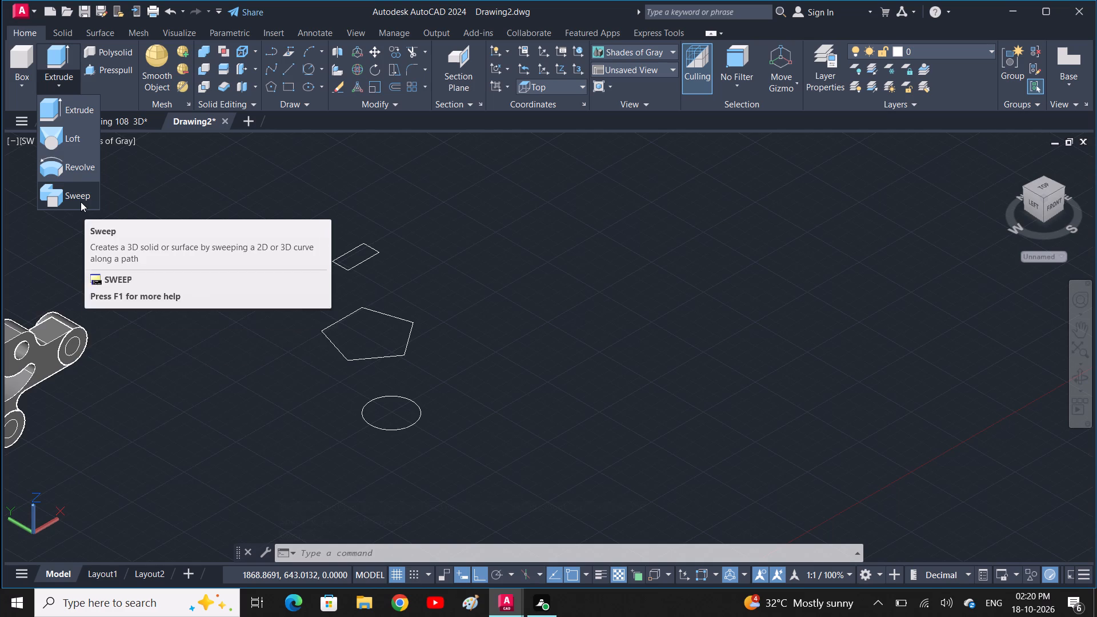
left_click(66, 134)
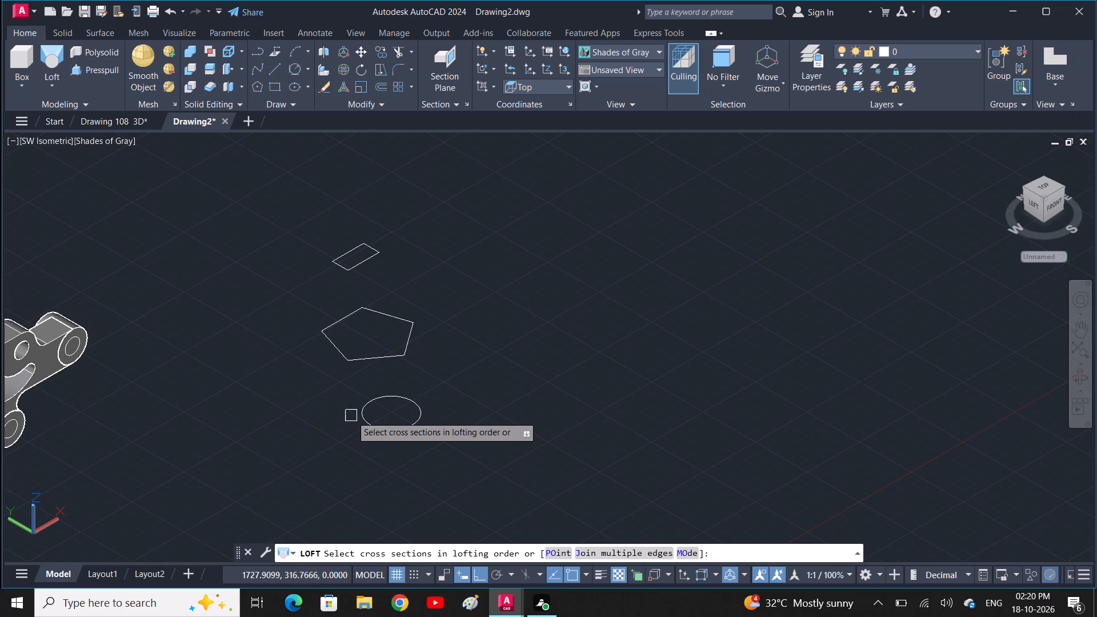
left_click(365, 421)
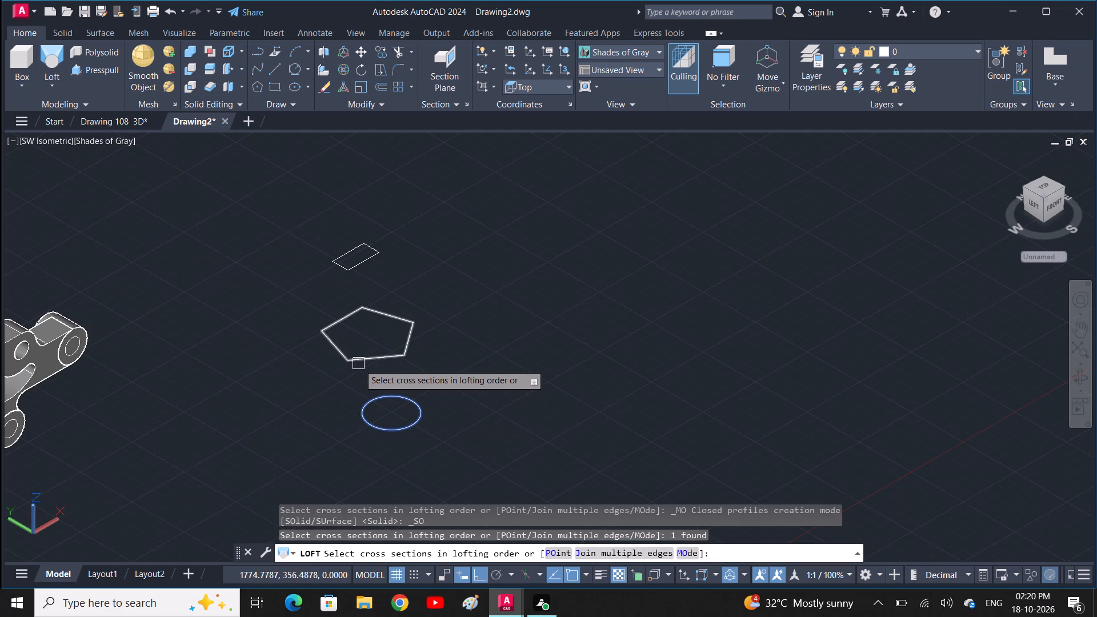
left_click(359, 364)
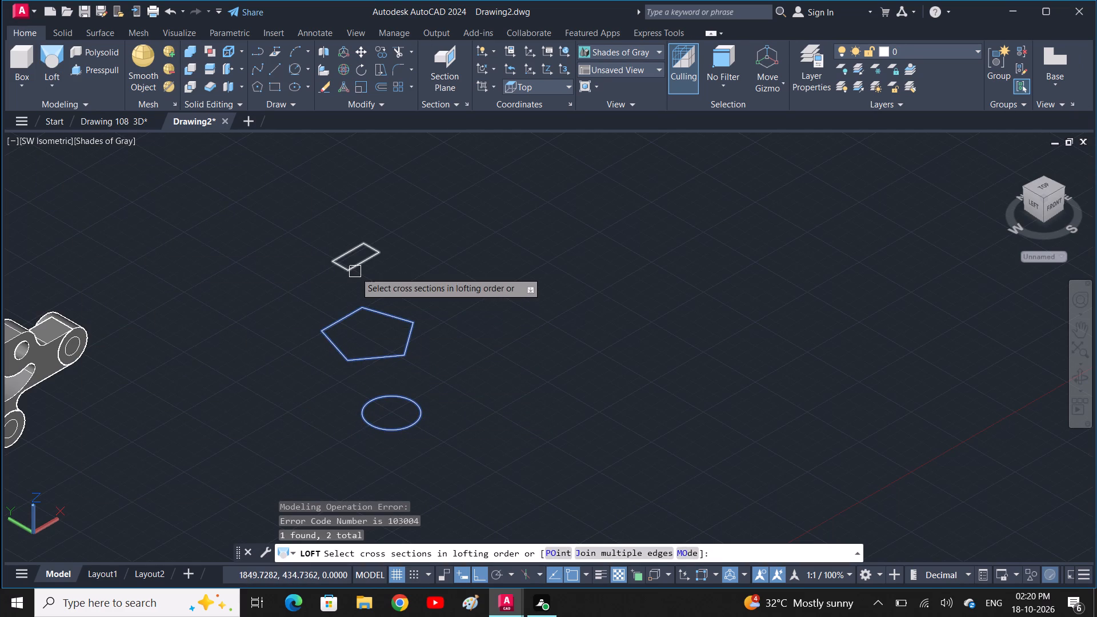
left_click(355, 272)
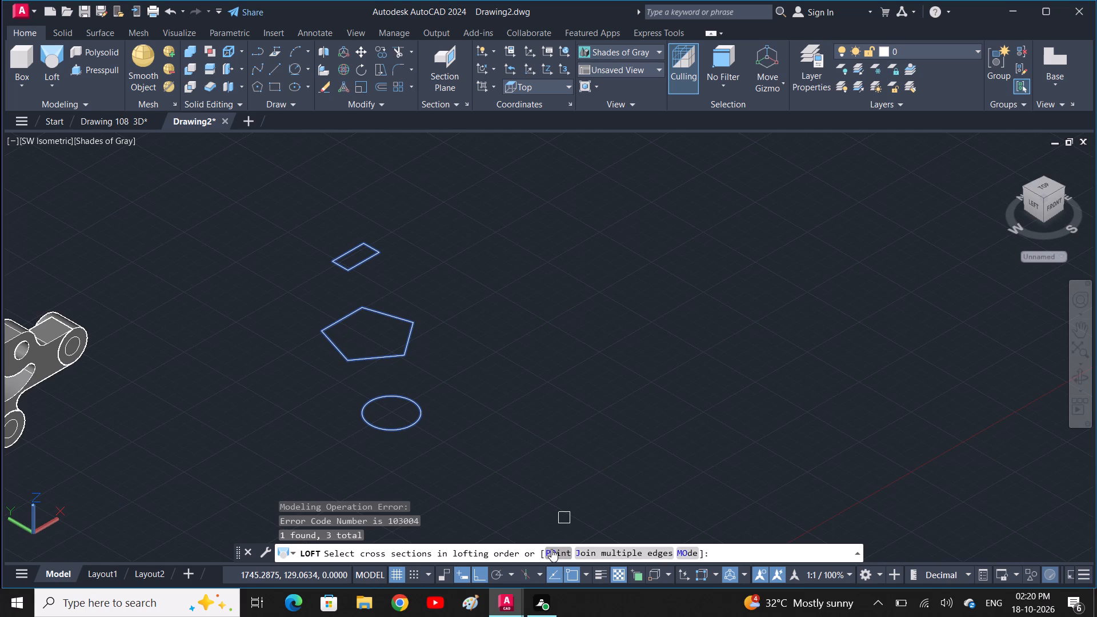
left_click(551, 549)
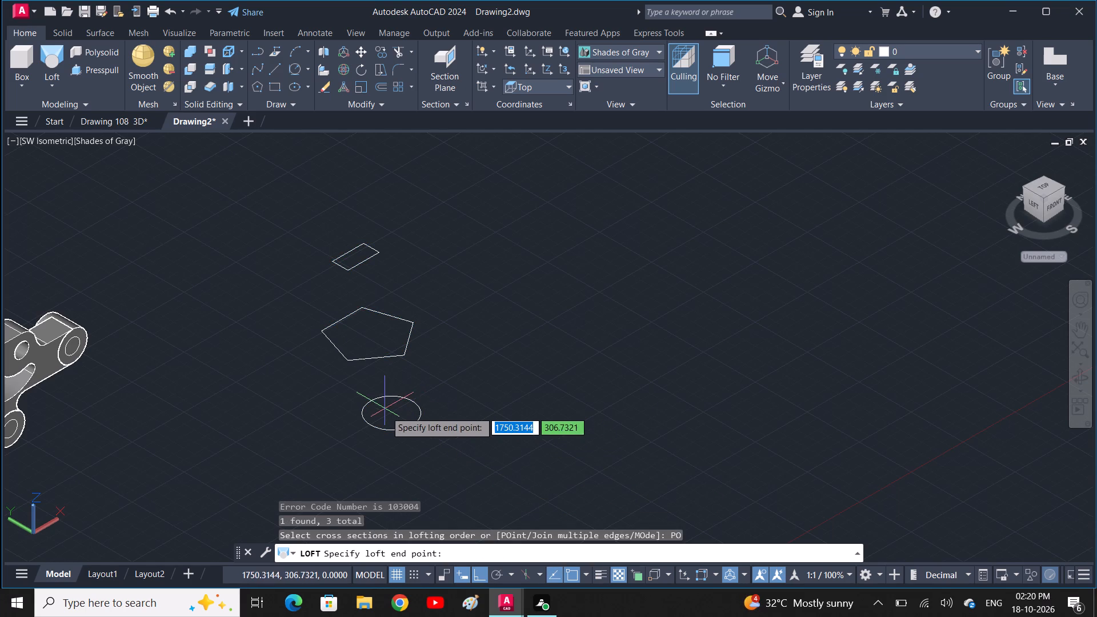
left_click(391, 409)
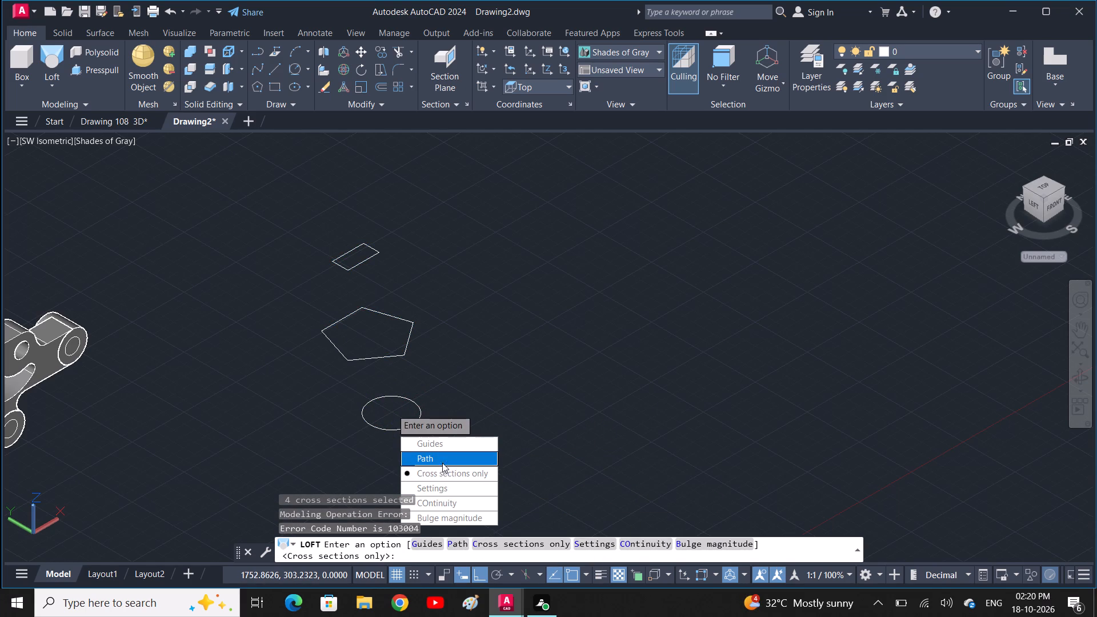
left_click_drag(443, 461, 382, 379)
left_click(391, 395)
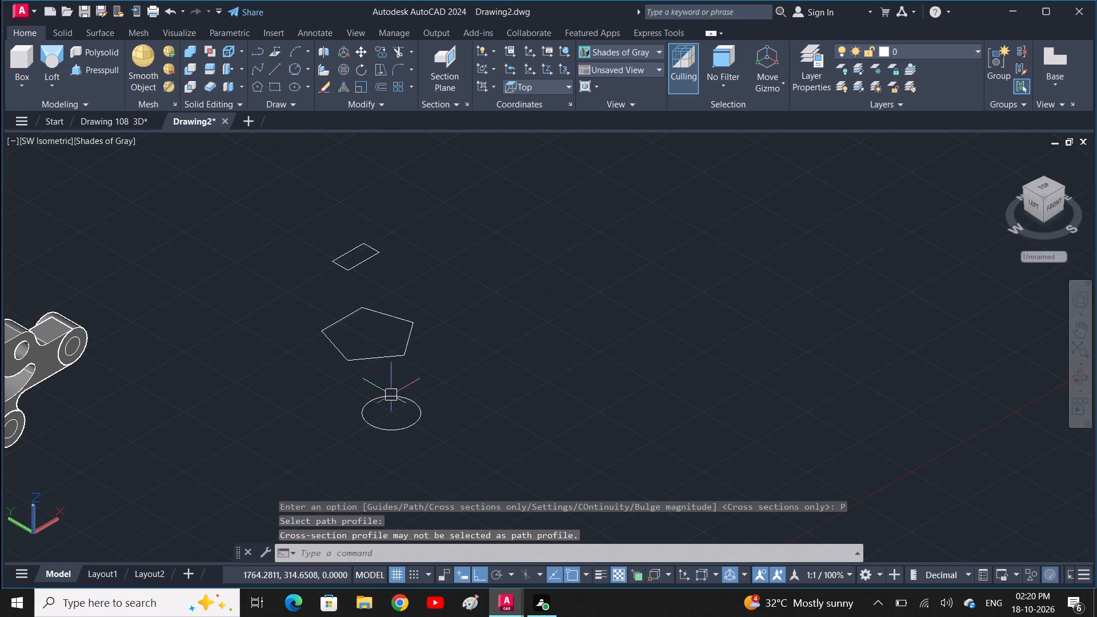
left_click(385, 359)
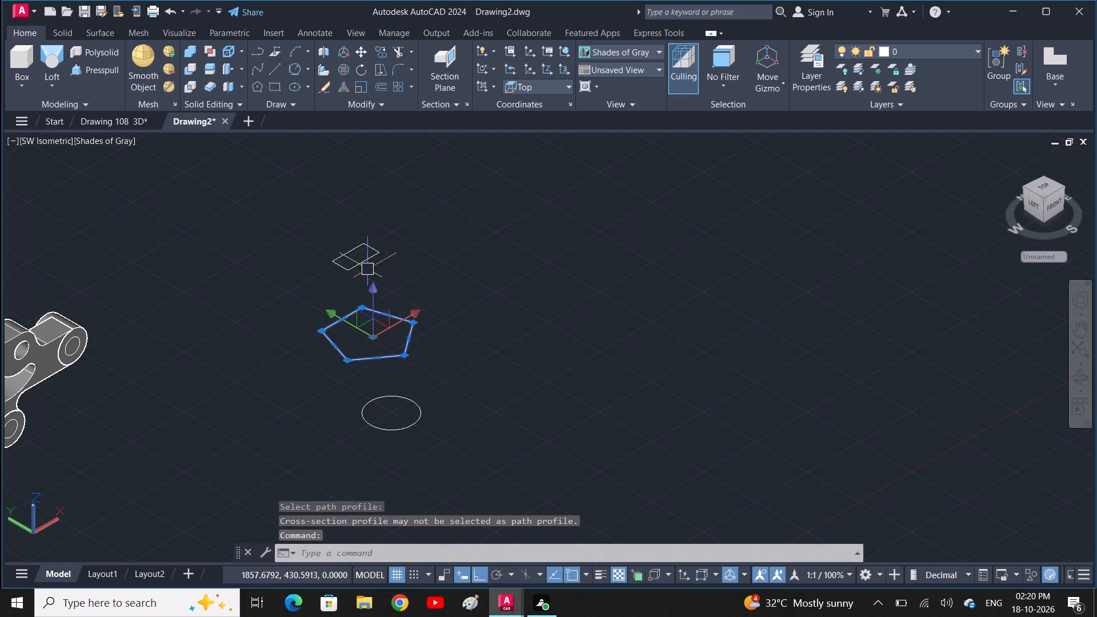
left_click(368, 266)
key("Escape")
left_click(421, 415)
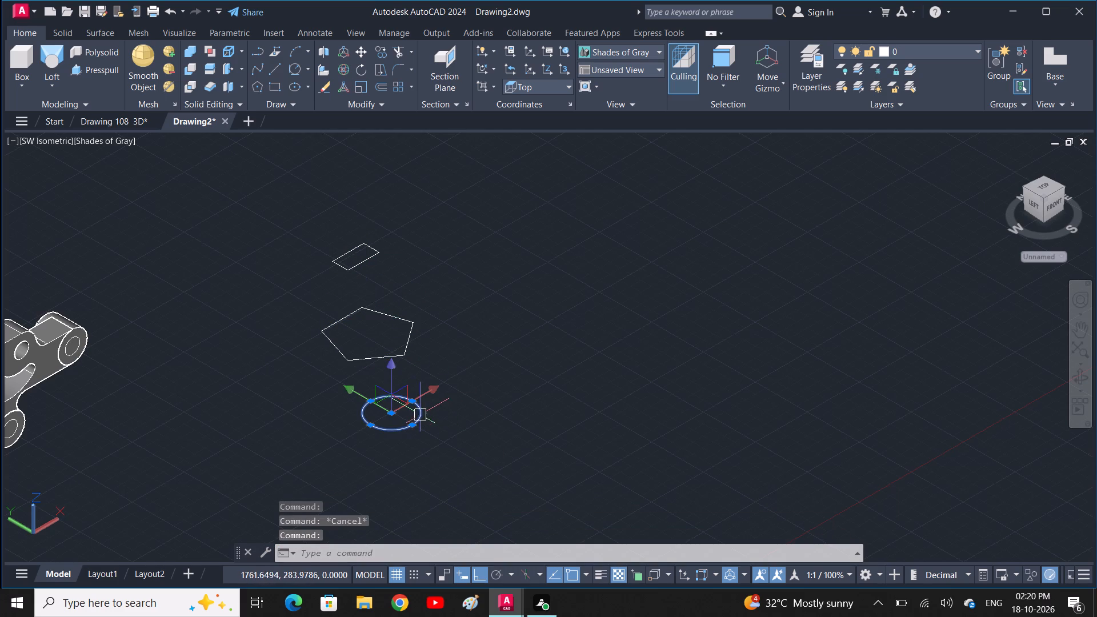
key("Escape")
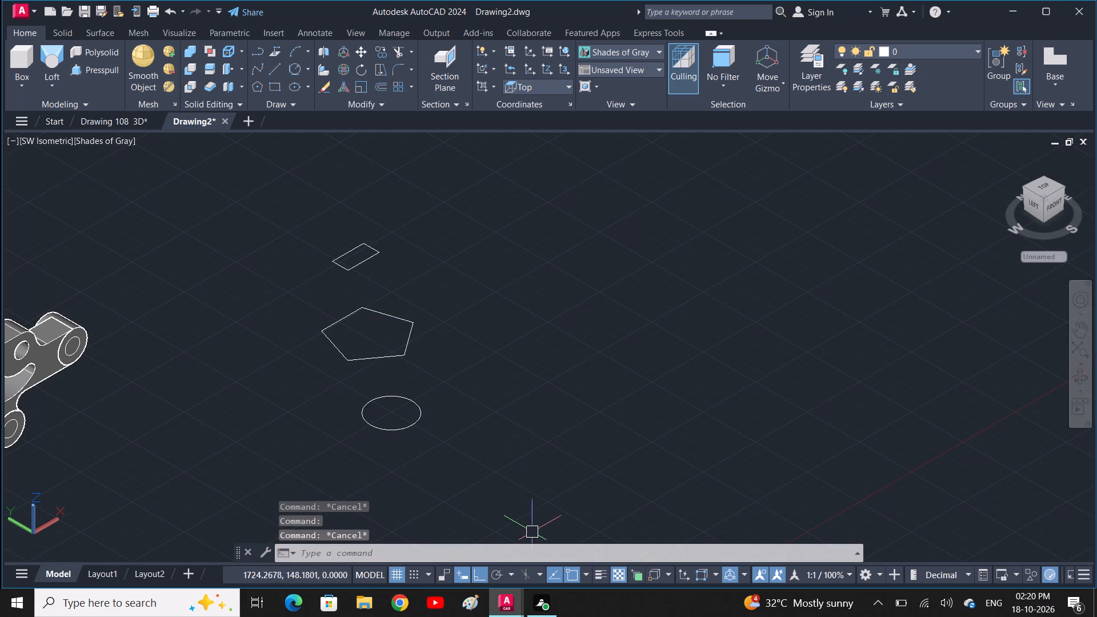
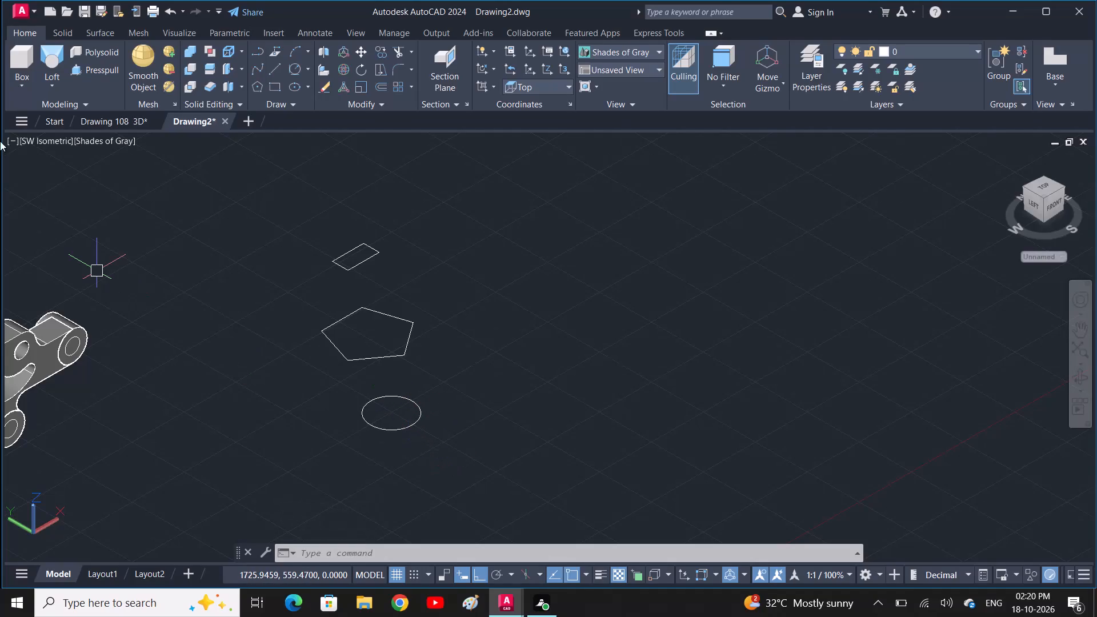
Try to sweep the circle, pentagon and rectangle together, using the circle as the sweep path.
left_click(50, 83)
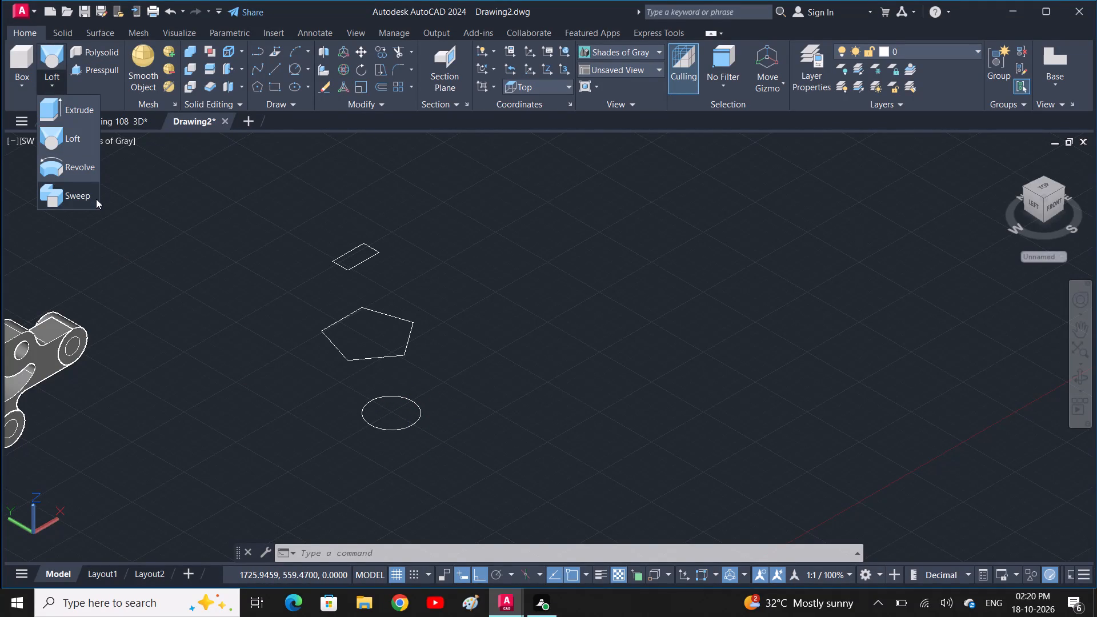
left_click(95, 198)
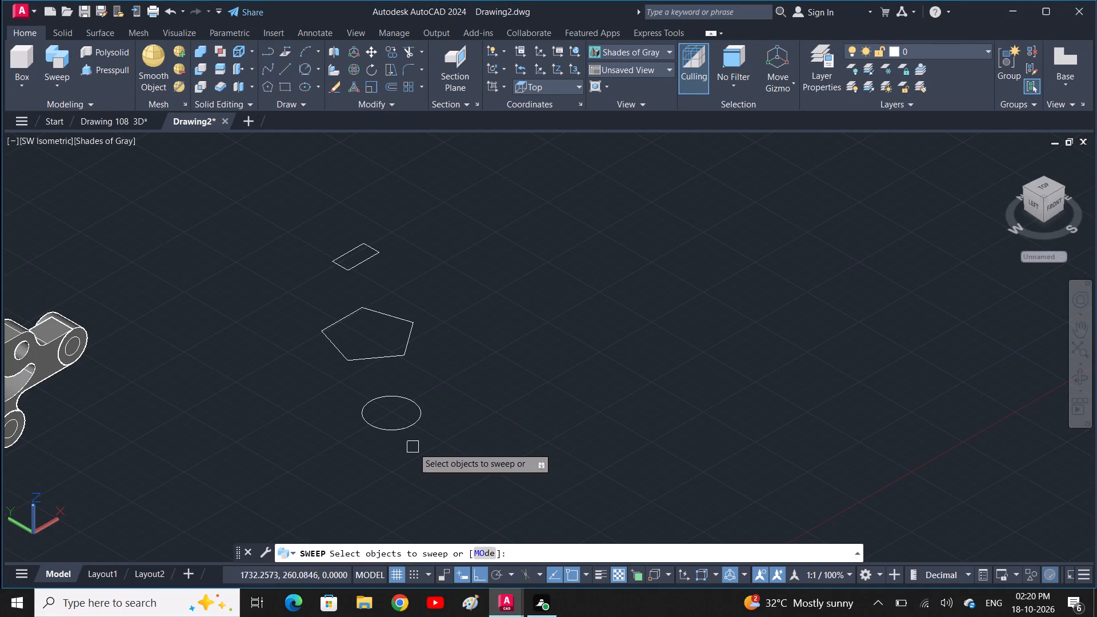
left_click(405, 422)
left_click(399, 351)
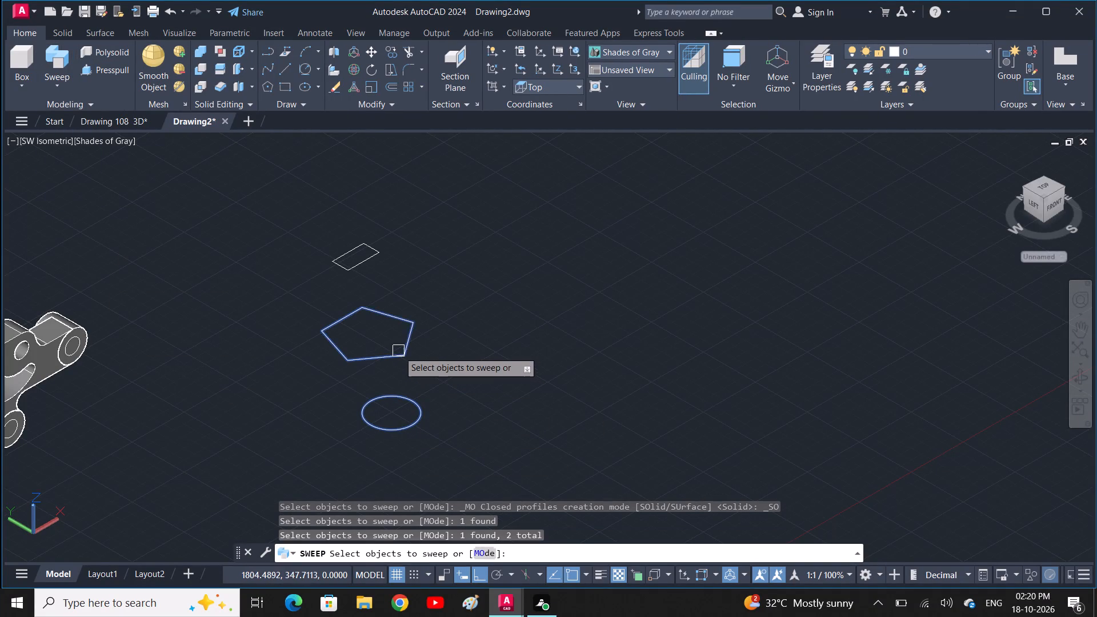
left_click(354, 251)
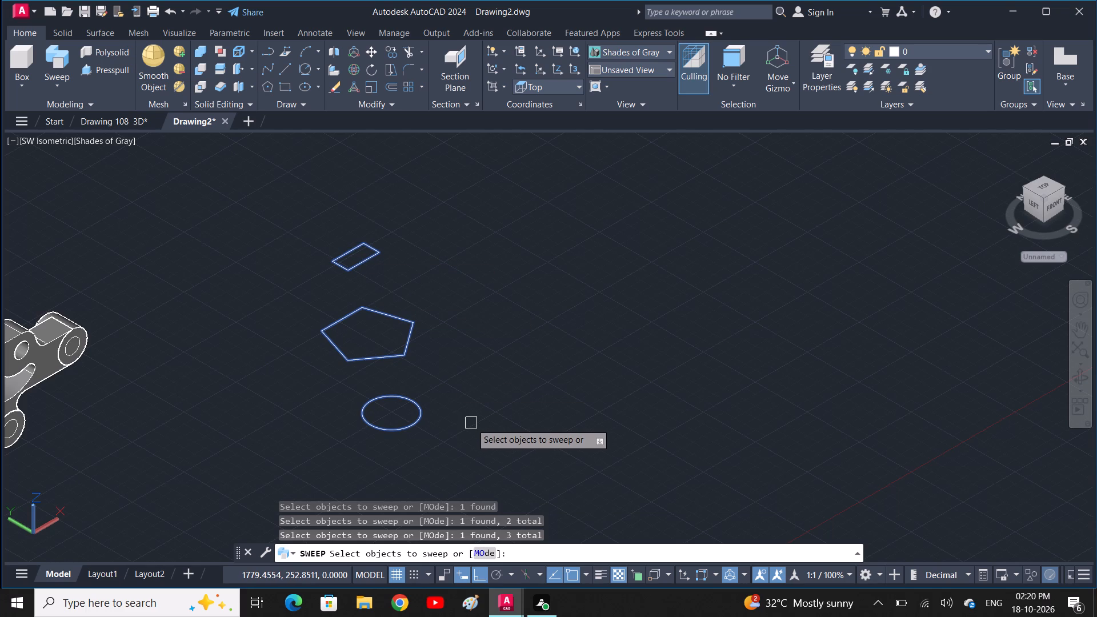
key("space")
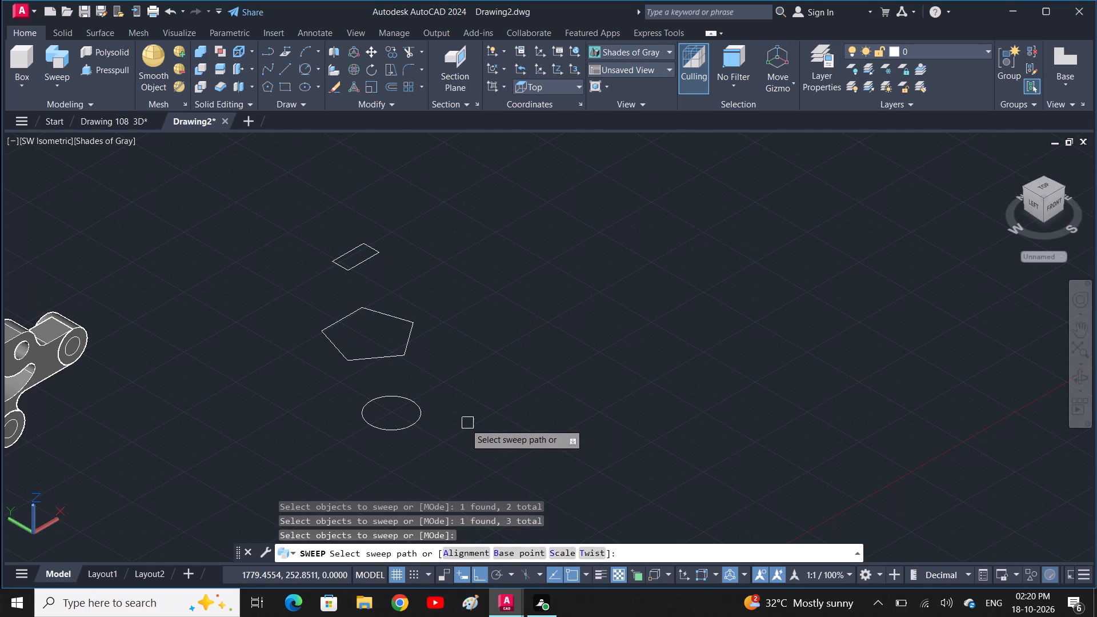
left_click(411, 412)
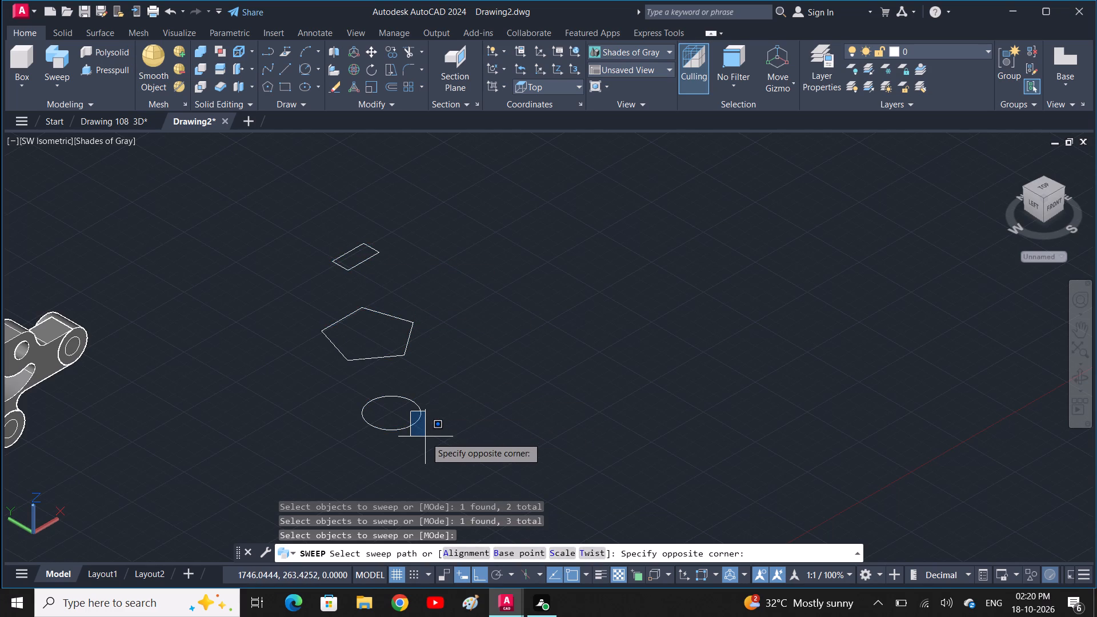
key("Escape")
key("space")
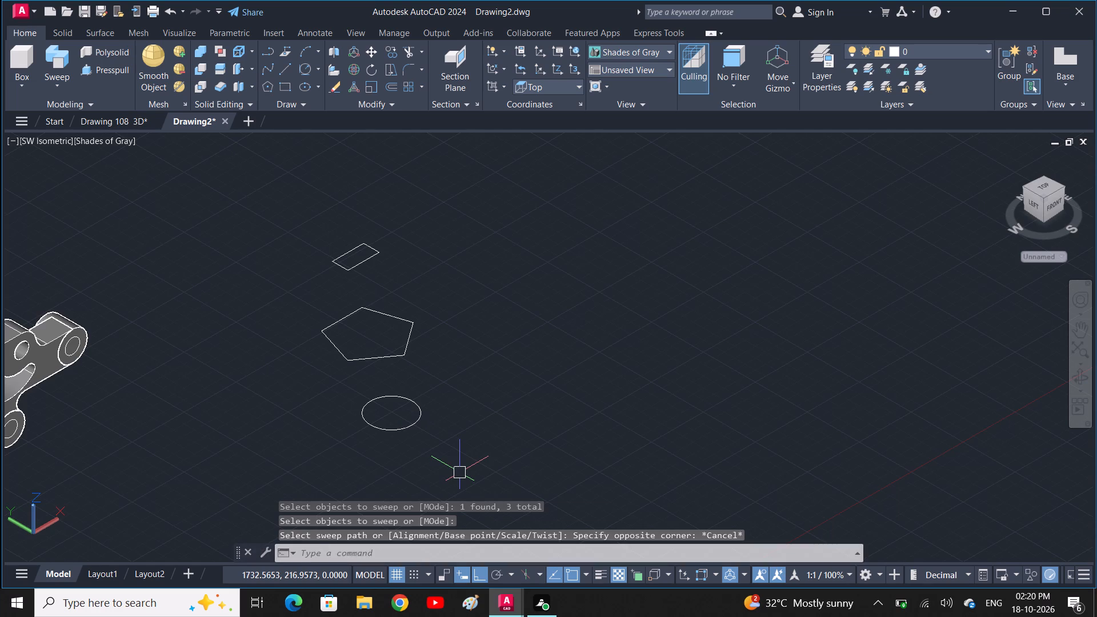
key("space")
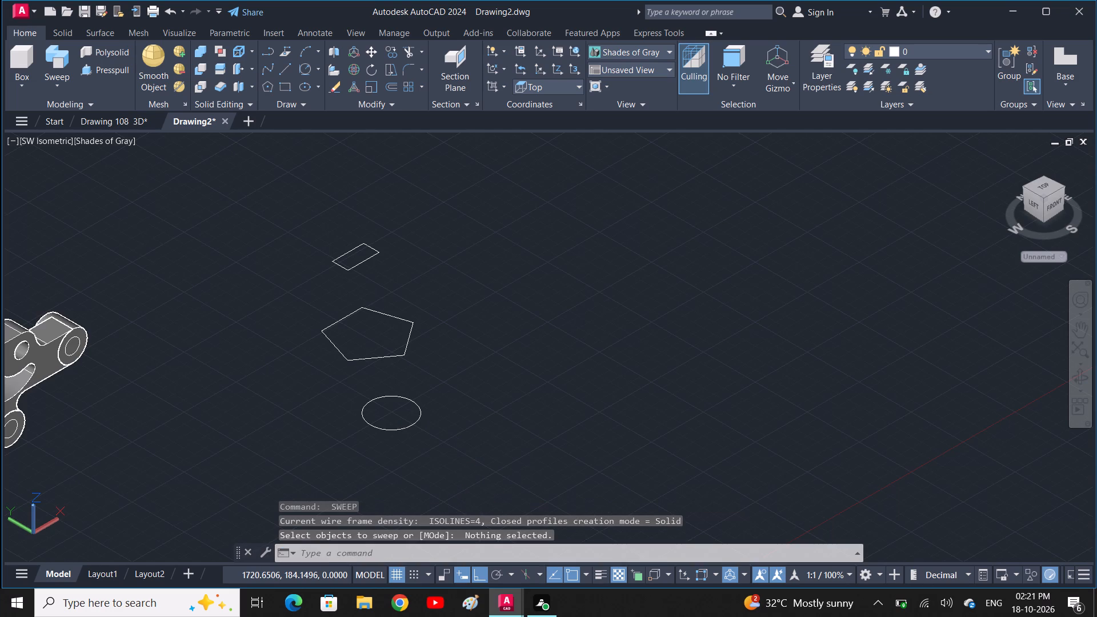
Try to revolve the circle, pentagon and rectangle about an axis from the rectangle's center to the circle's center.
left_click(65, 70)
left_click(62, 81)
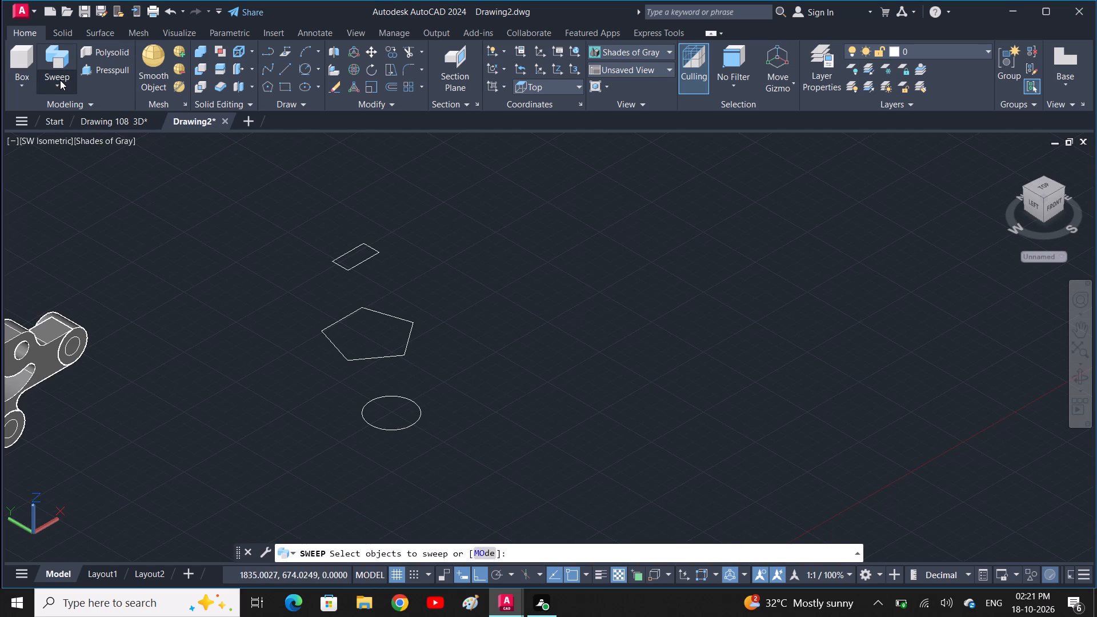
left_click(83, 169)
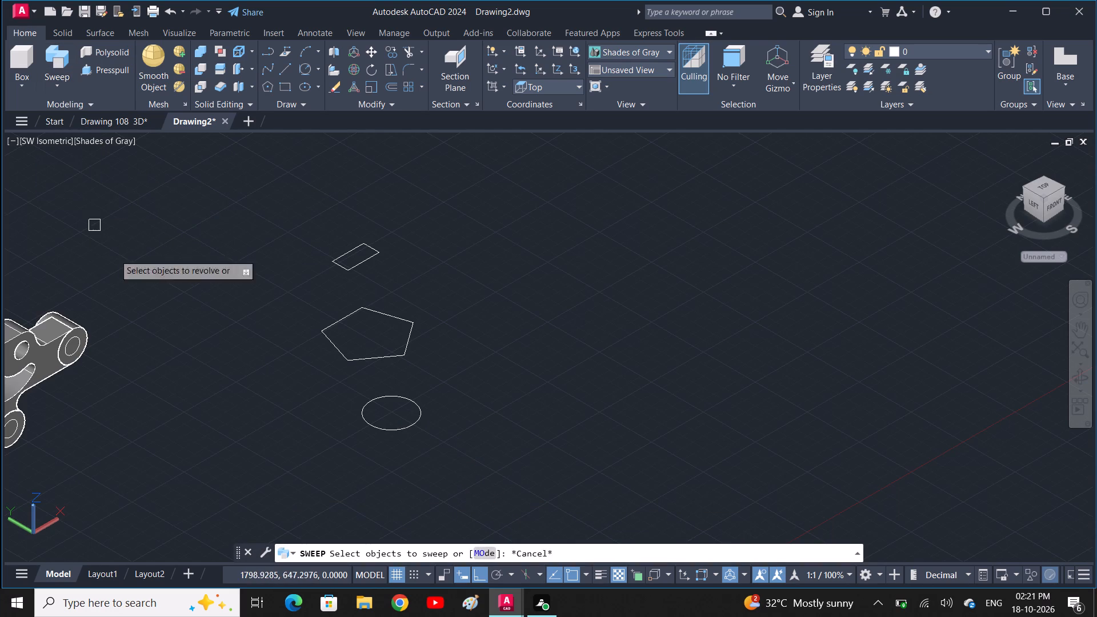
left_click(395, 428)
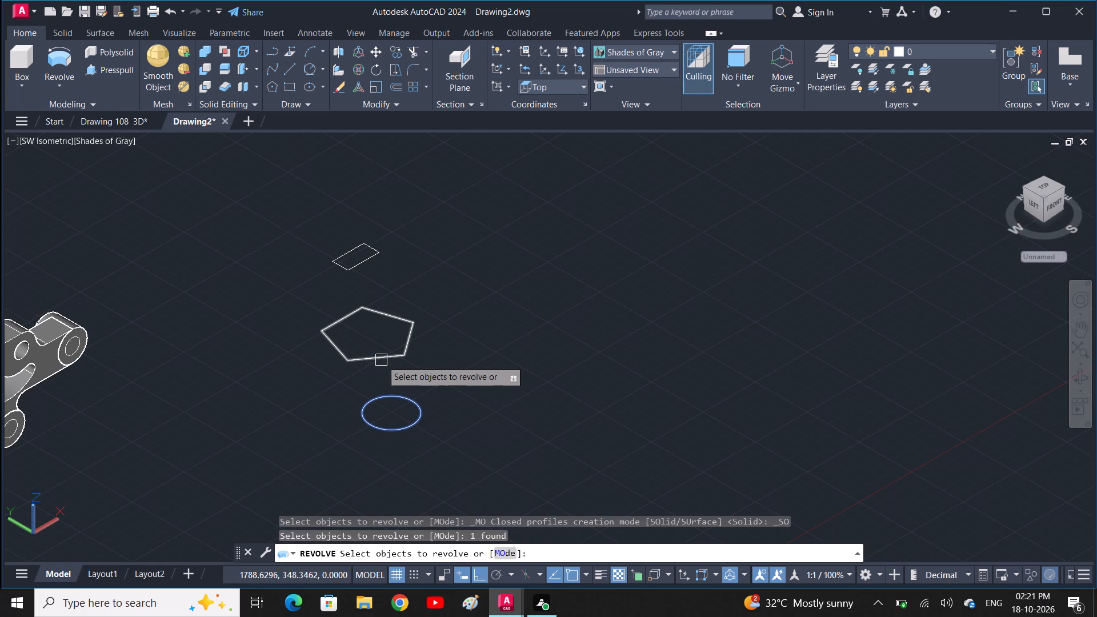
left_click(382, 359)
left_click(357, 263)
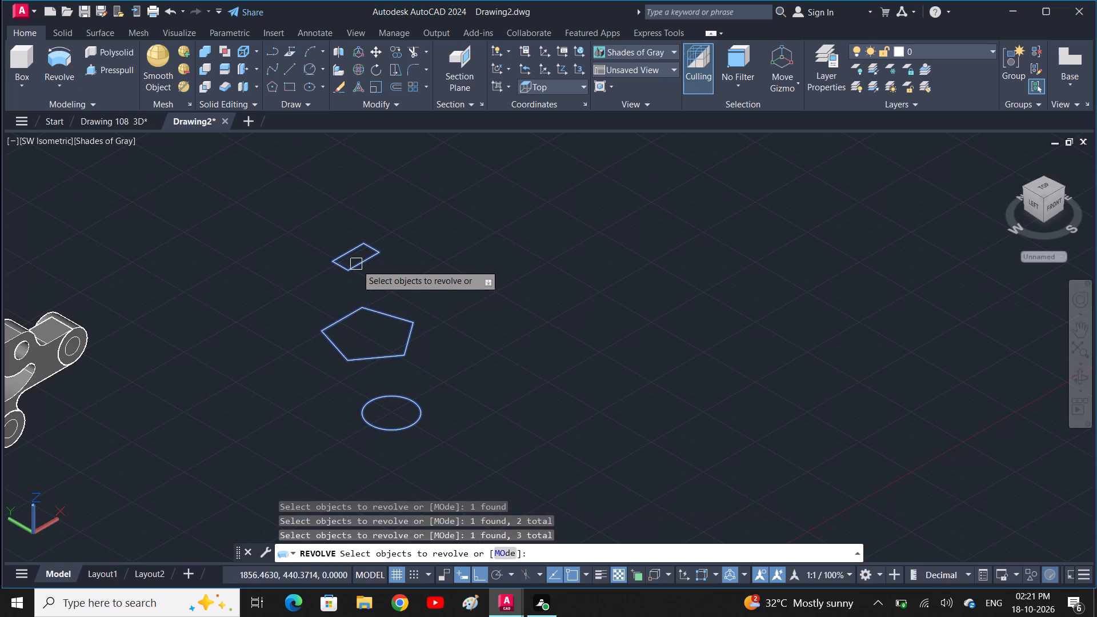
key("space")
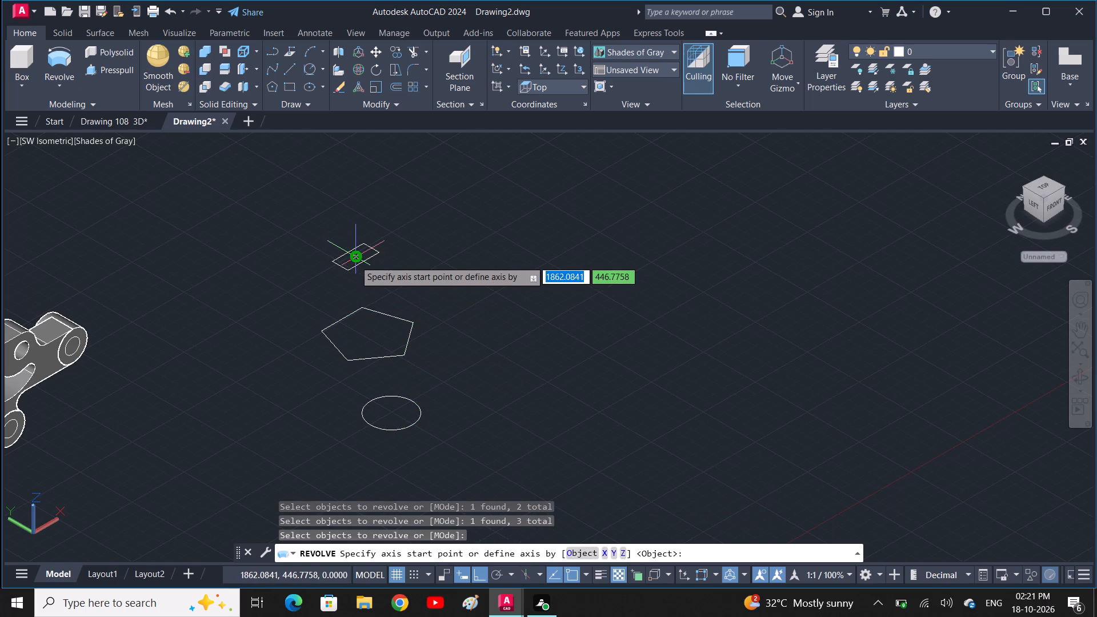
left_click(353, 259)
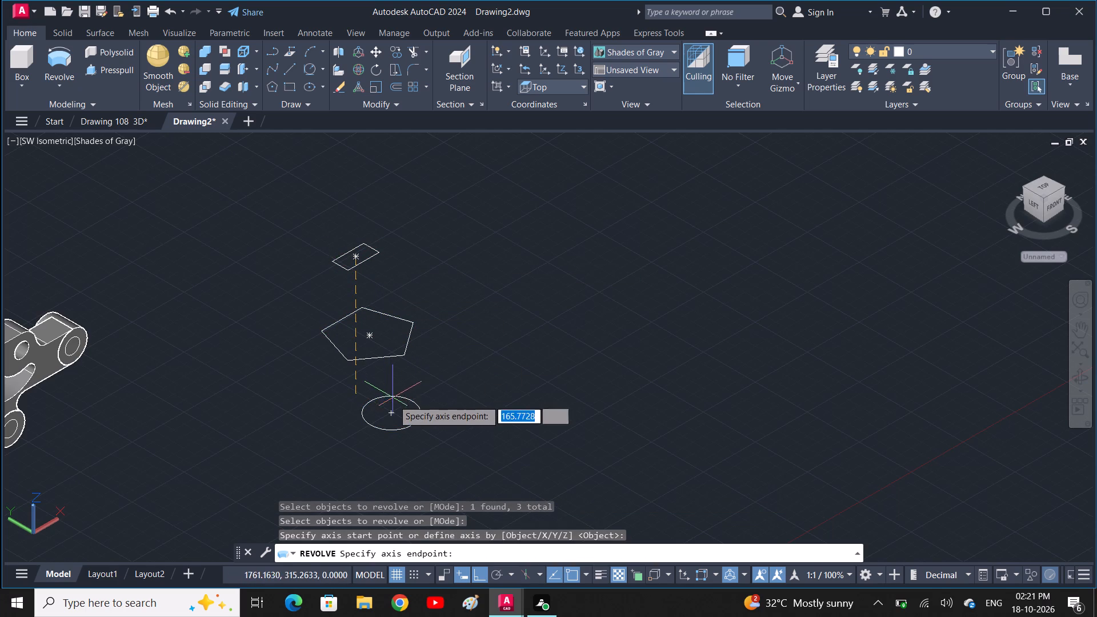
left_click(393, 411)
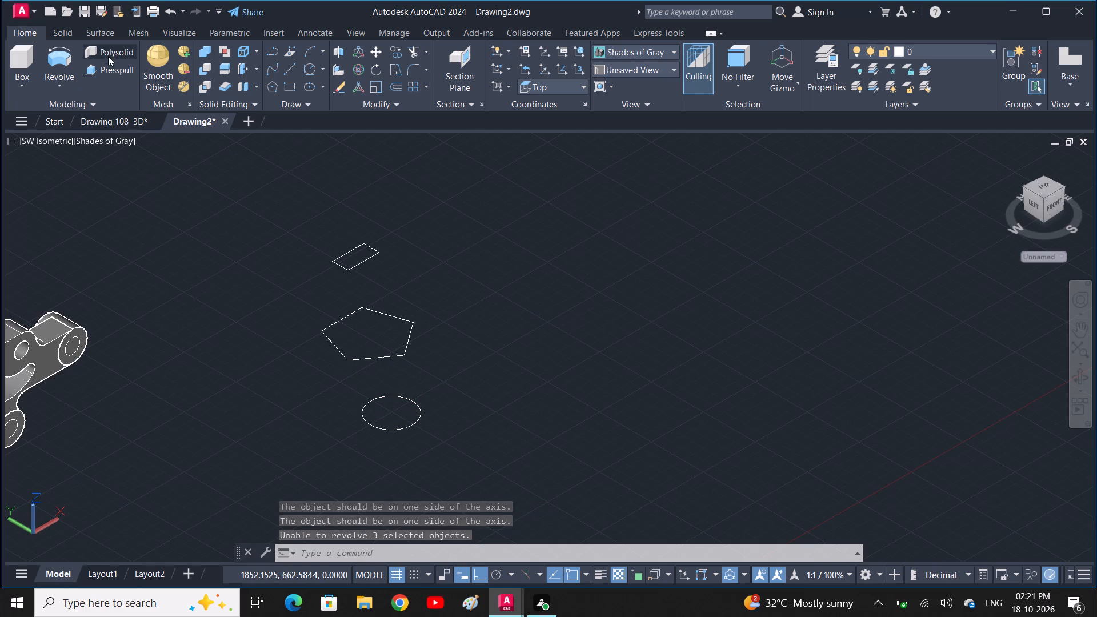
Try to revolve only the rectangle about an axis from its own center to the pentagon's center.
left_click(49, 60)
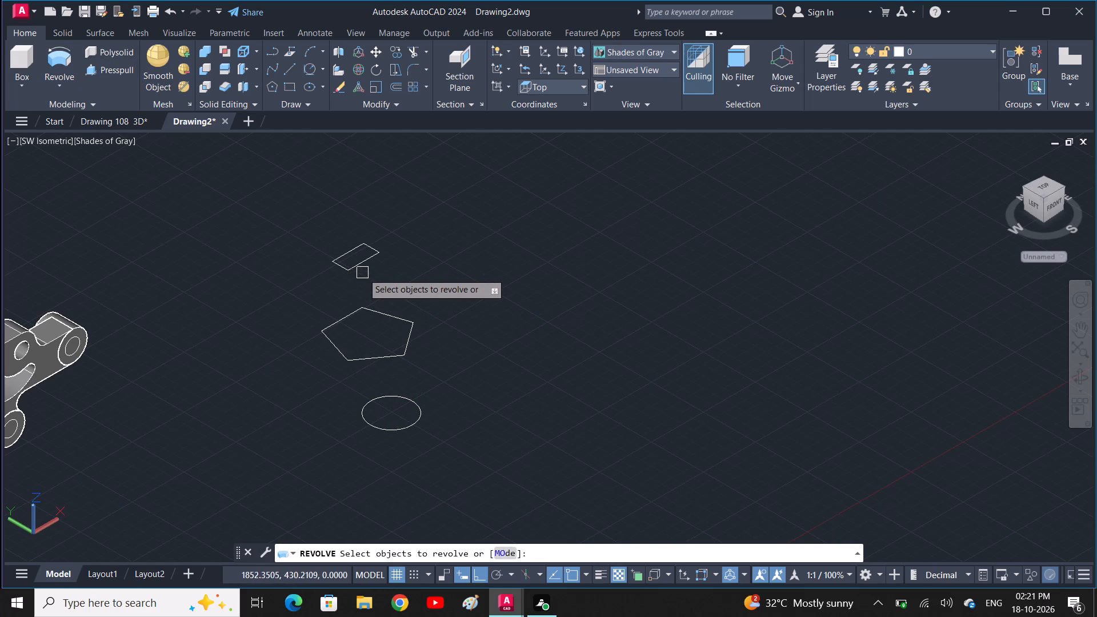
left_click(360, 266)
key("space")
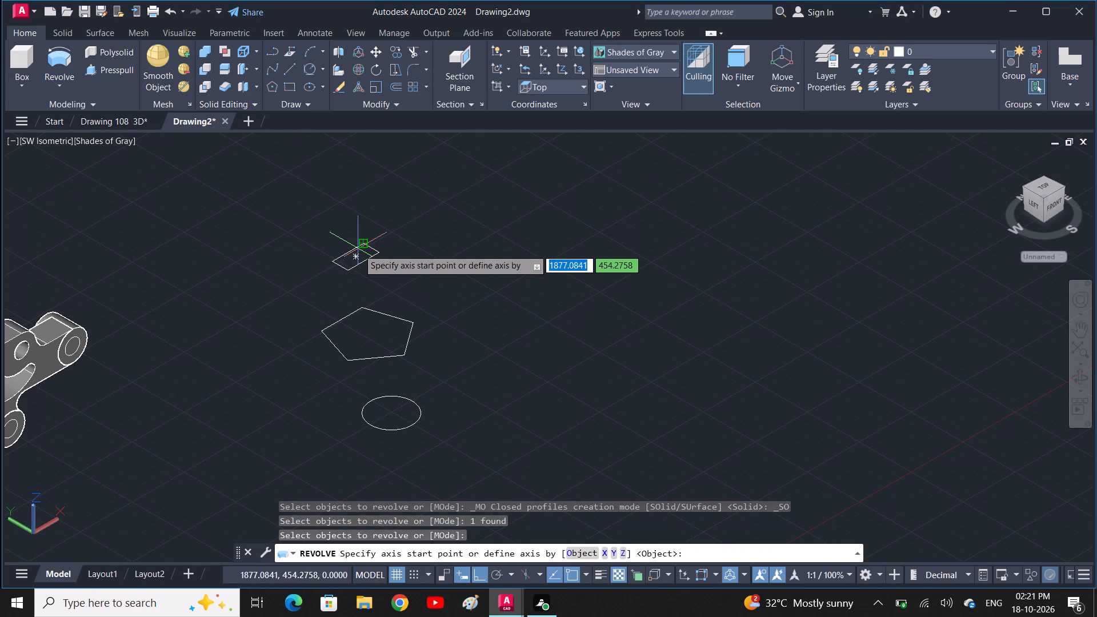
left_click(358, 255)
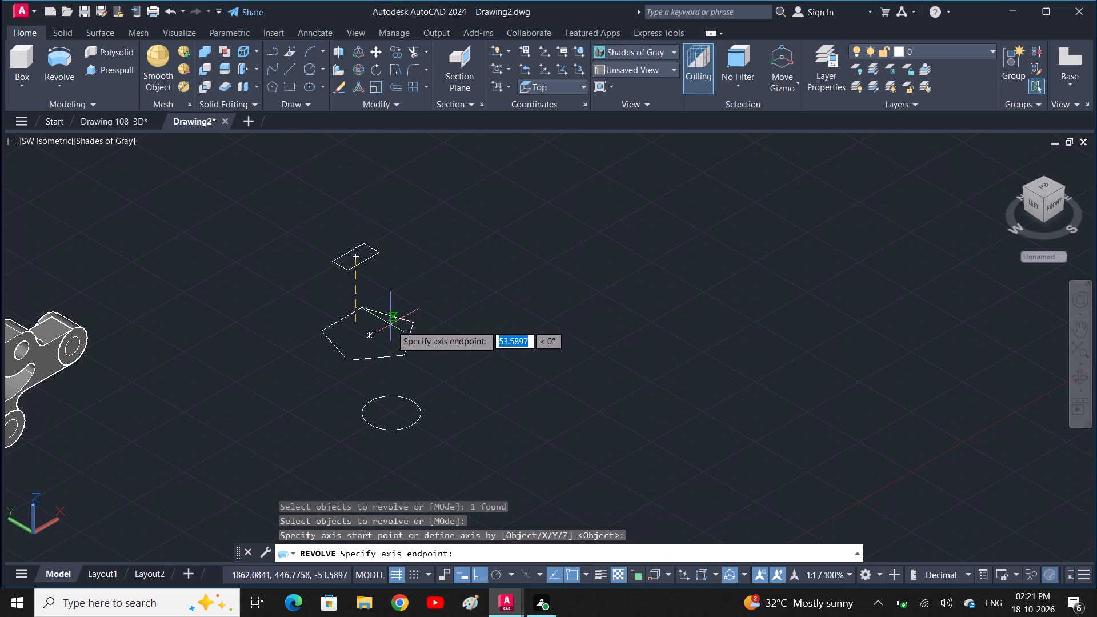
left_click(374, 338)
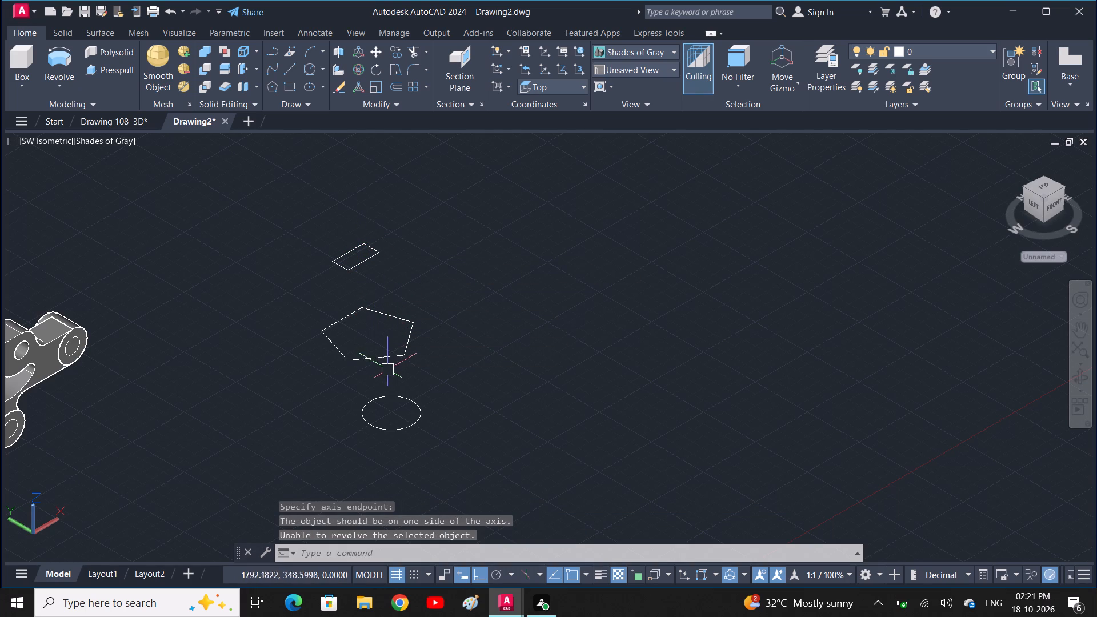
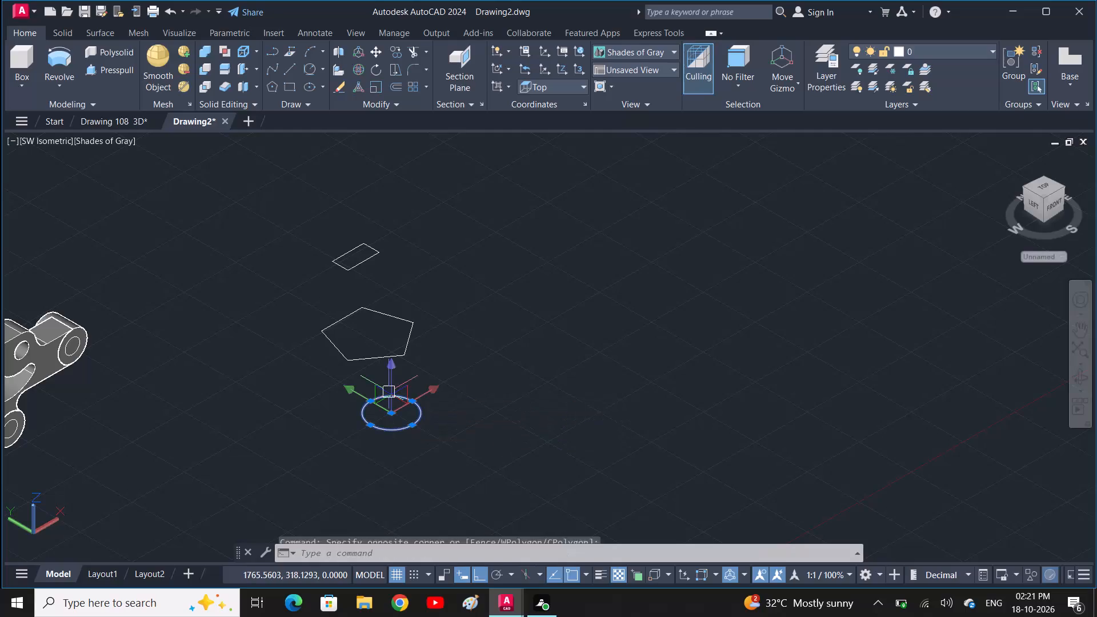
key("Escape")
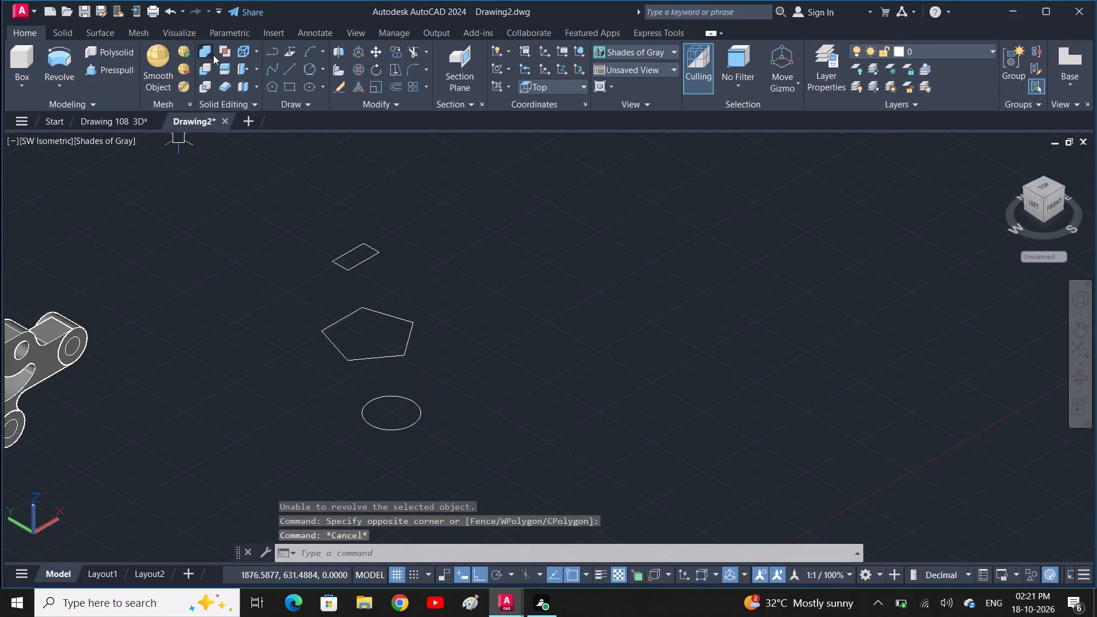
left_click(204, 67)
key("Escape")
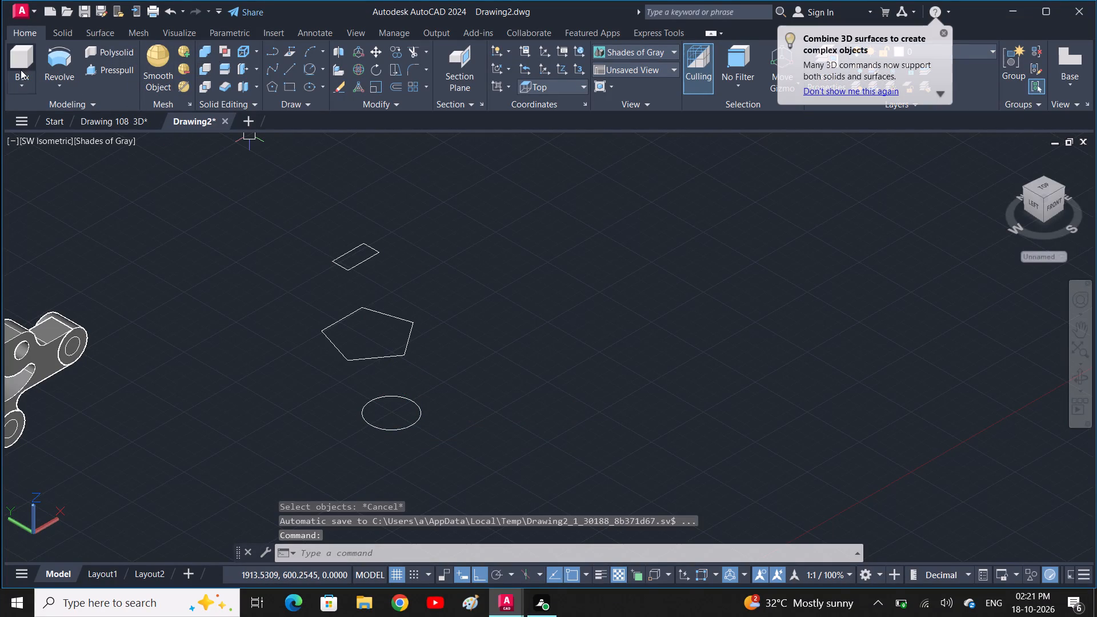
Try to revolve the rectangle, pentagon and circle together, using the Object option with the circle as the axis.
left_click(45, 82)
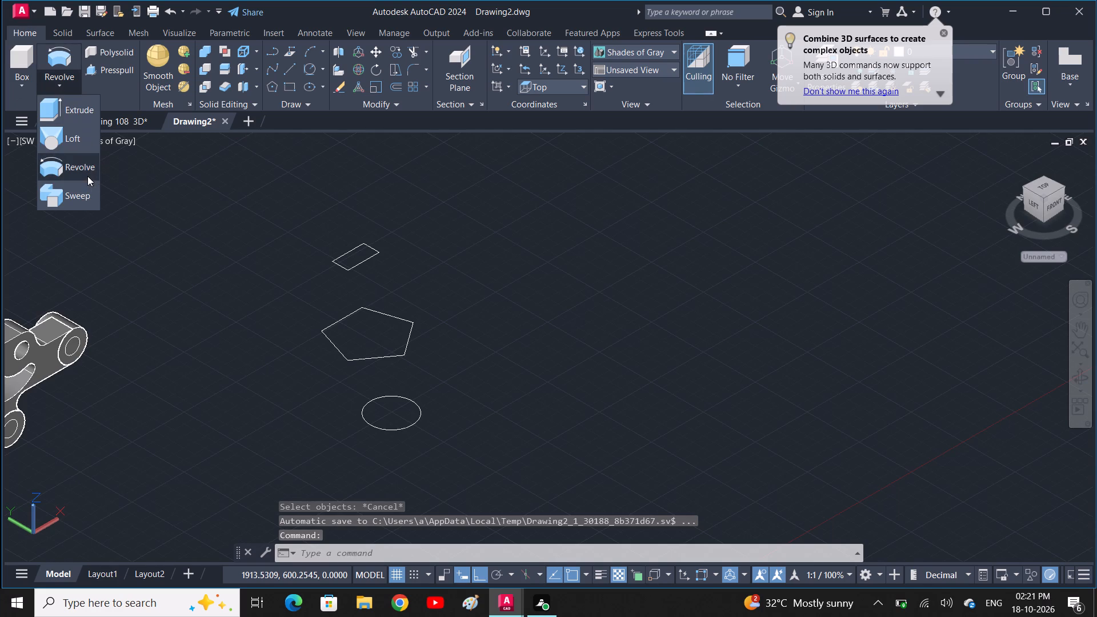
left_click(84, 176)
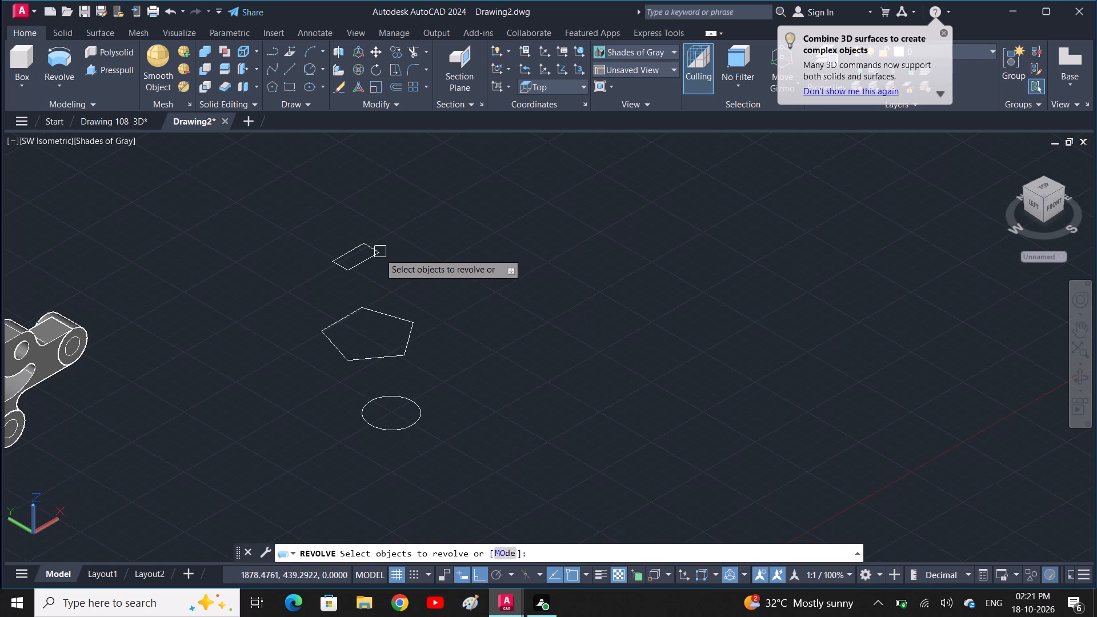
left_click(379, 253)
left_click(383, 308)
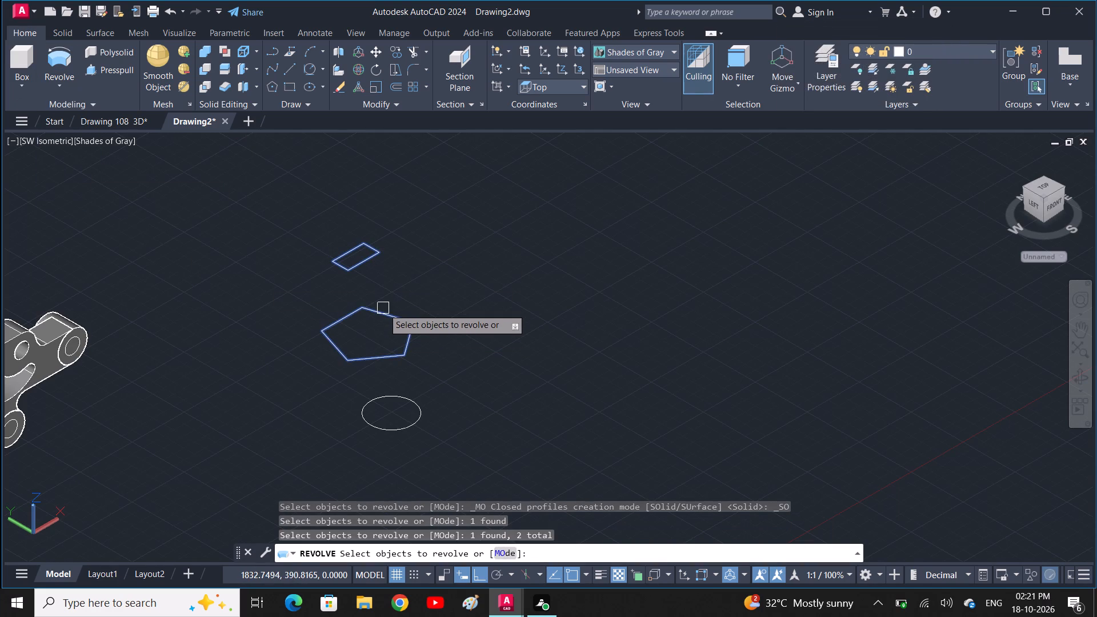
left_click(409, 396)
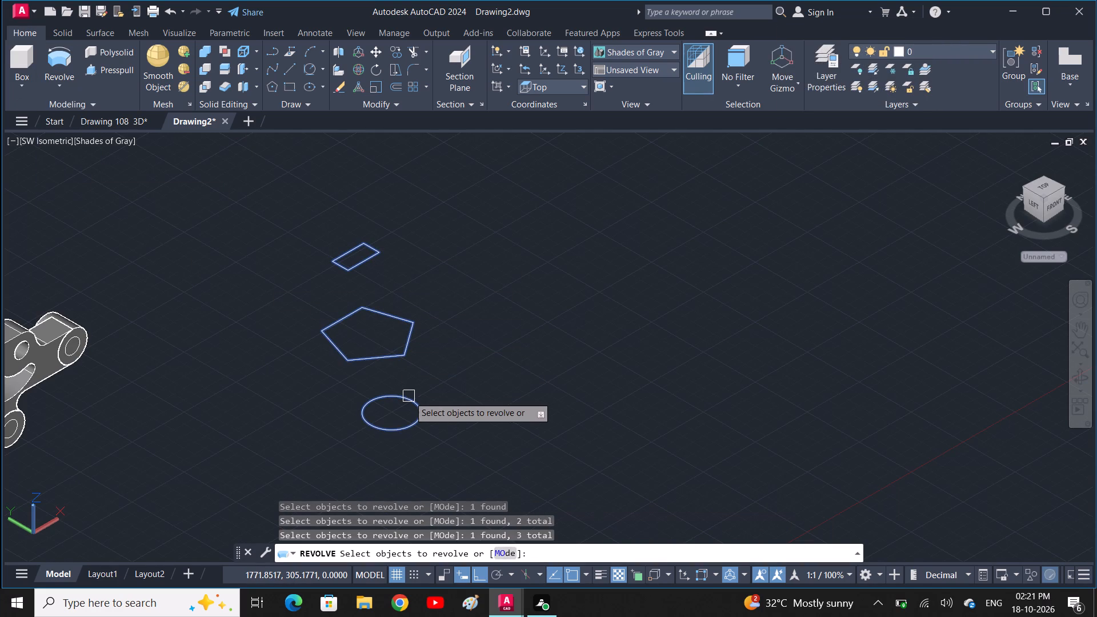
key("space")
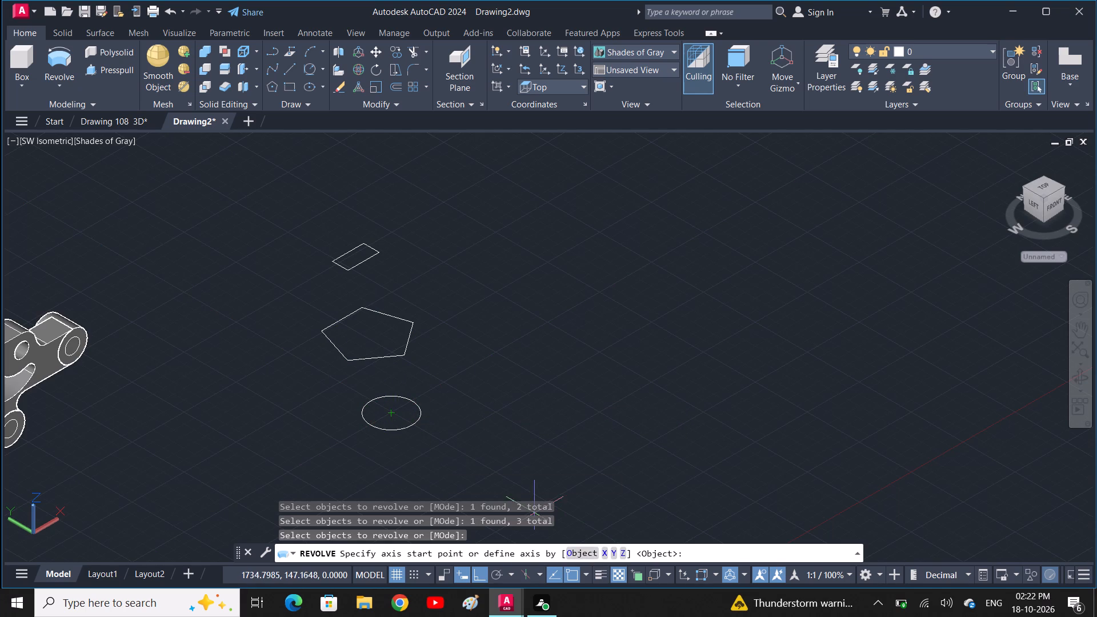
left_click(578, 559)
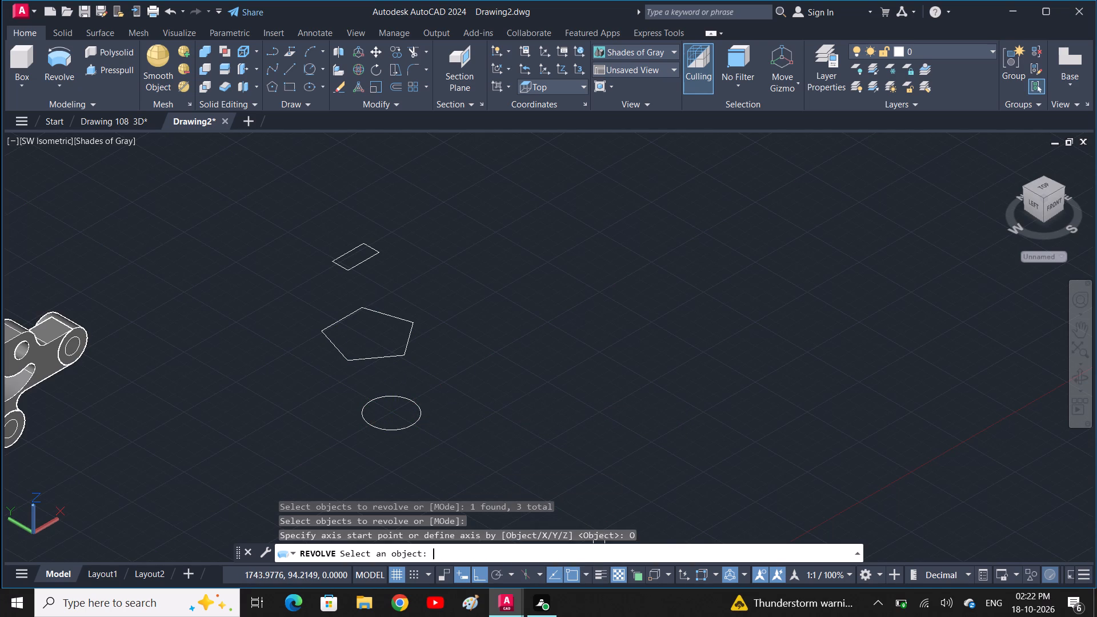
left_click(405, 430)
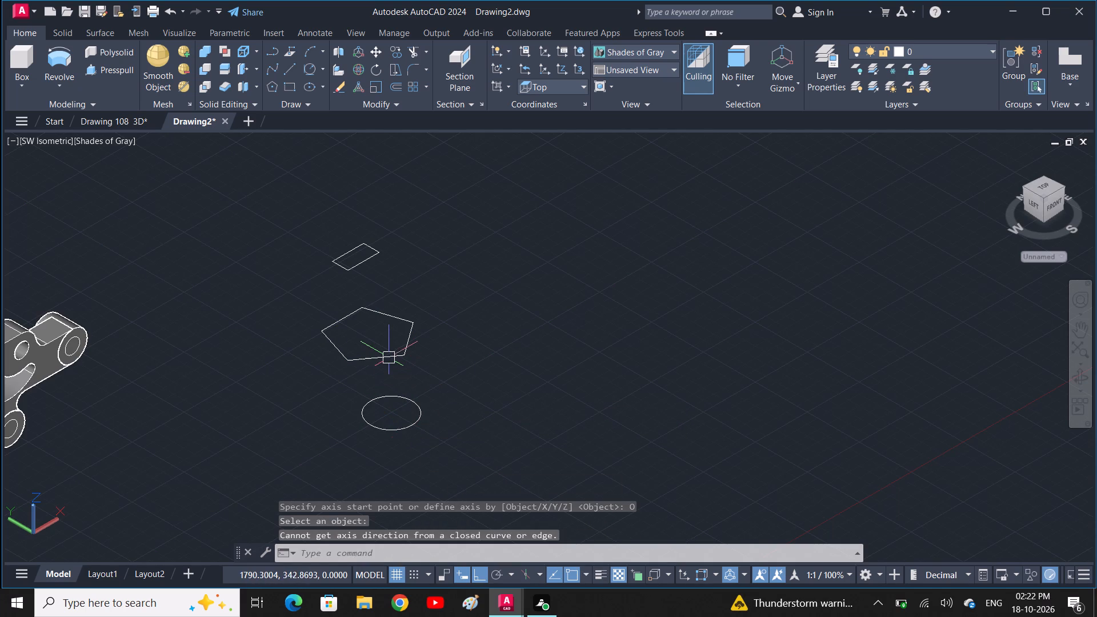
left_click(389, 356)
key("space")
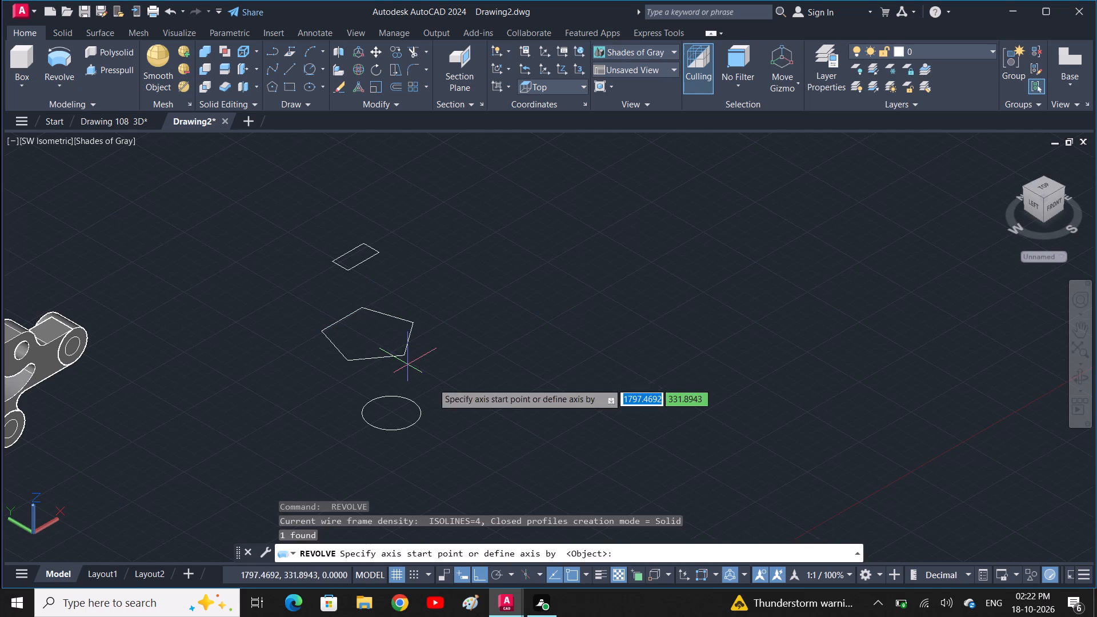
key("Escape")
Delete the rectangle, pentagon and circle test shapes beside the part.
left_click_drag(486, 450, 482, 444)
left_click(297, 216)
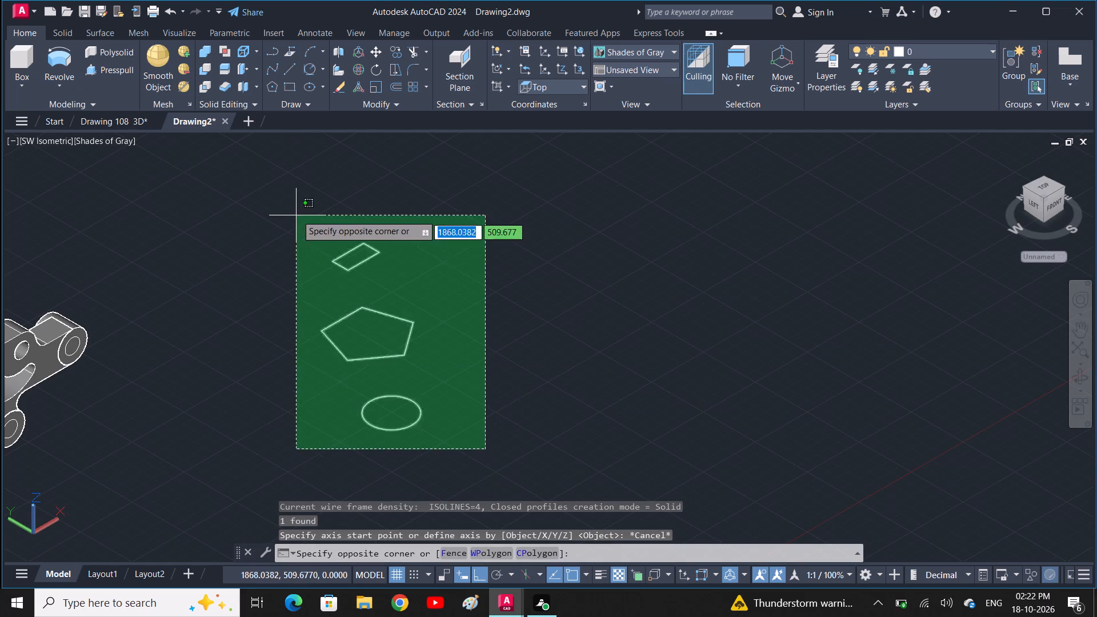
key("Delete")
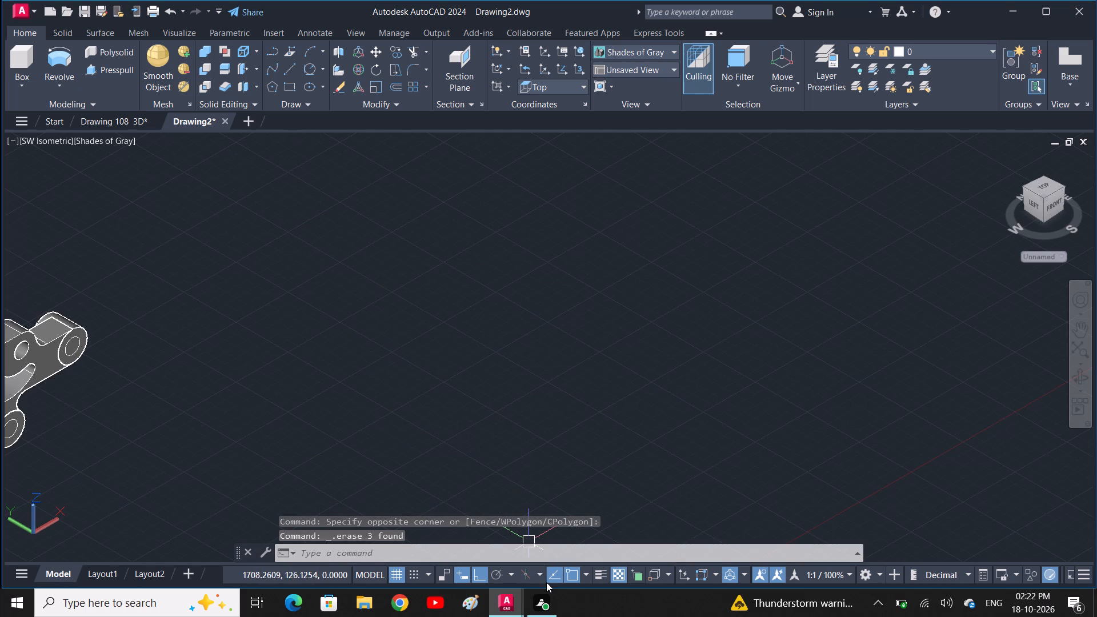
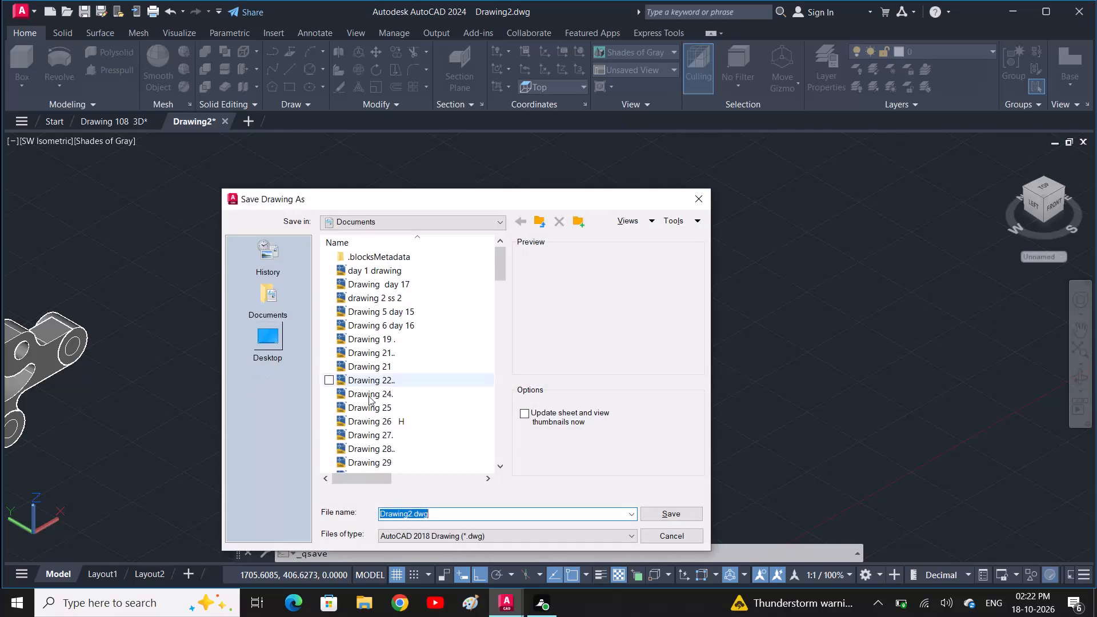
Save the drawing in the Documents folder as "Drawing 109 3D", basing the name on the existing Drawing 108 3D file.
scroll(377, 407, "down", 9)
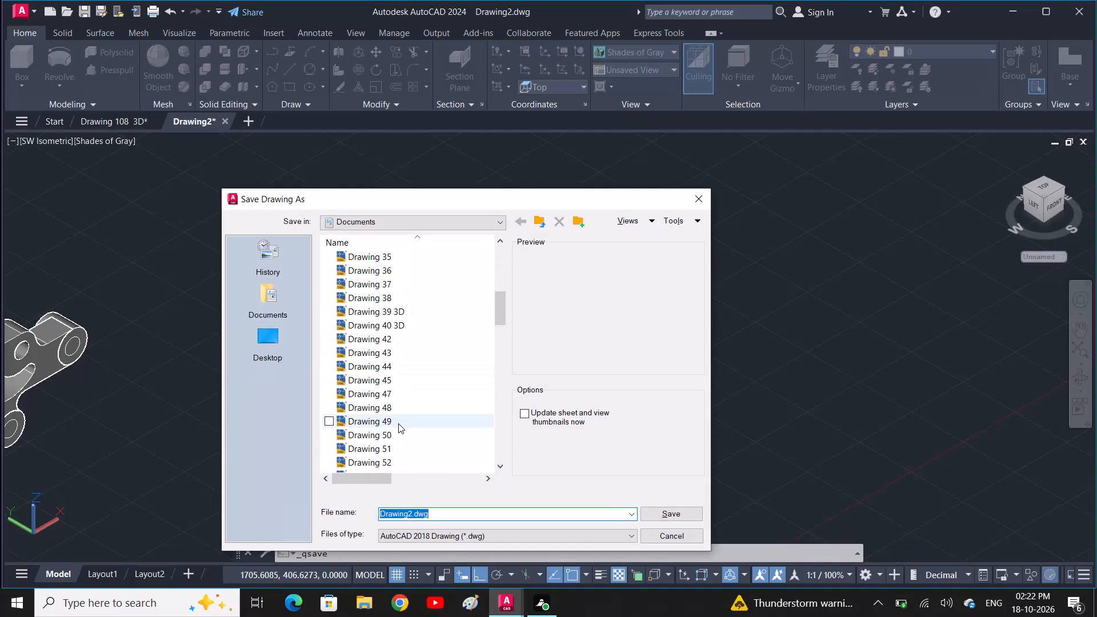
scroll(398, 423, "down", 20)
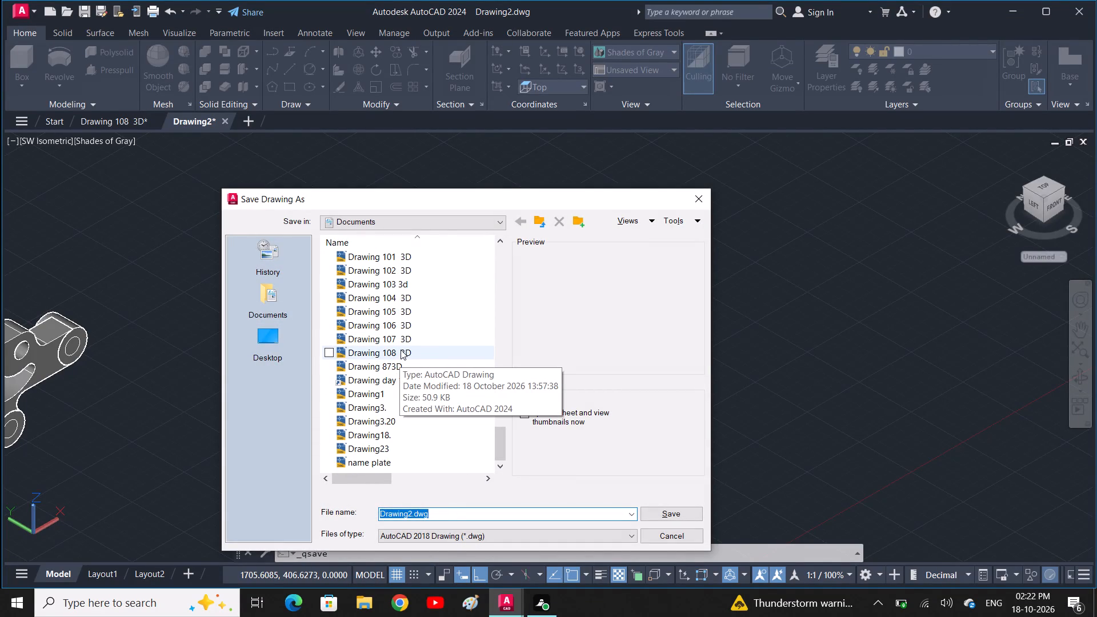
left_click(401, 350)
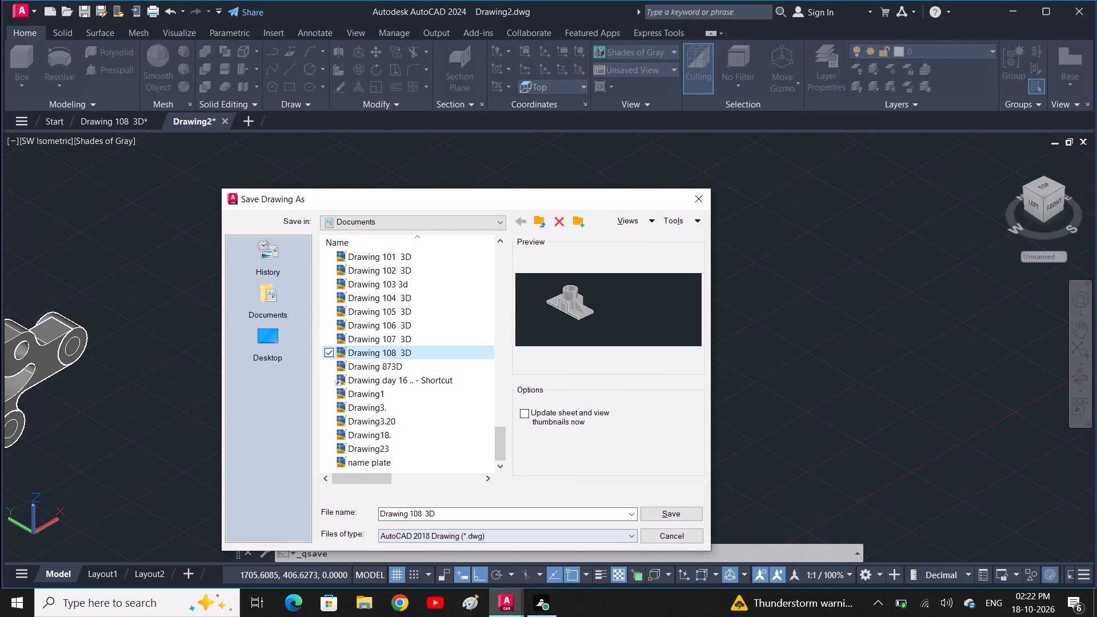
triple_click(423, 509)
left_click(423, 508)
left_click(423, 511)
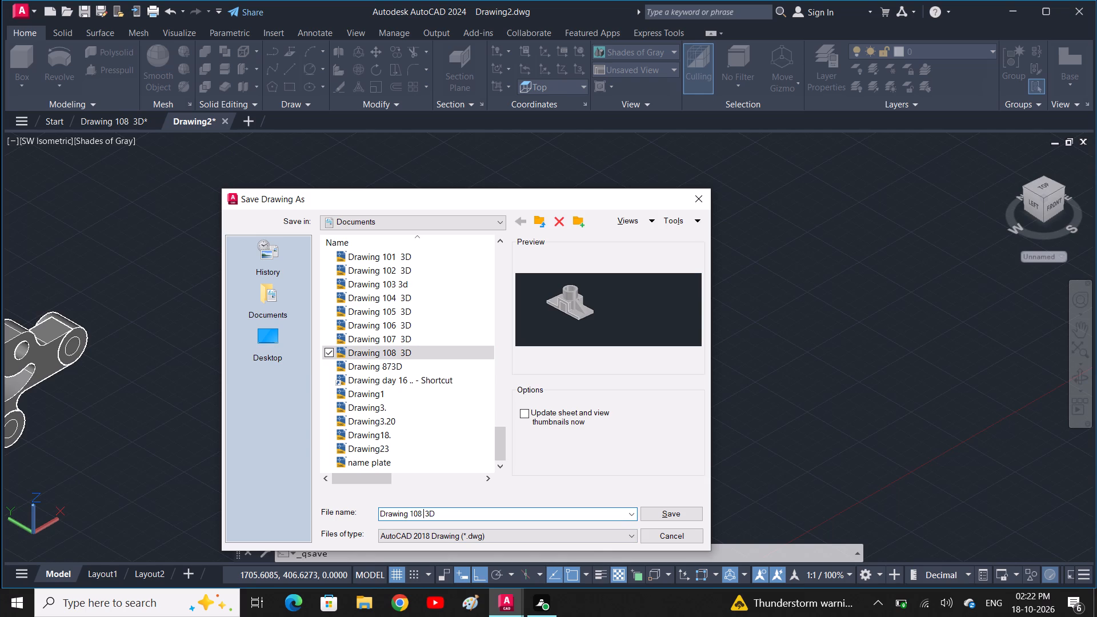
left_click(423, 512)
key("BackSpace")
key("BackSpace")
key("9")
key("space")
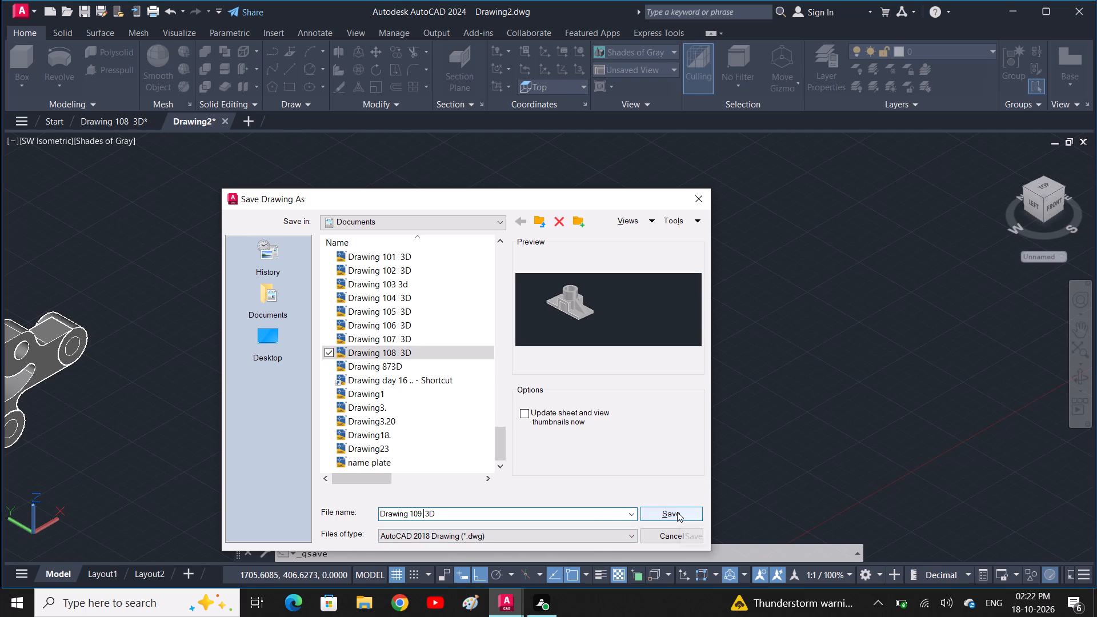
left_click(677, 512)
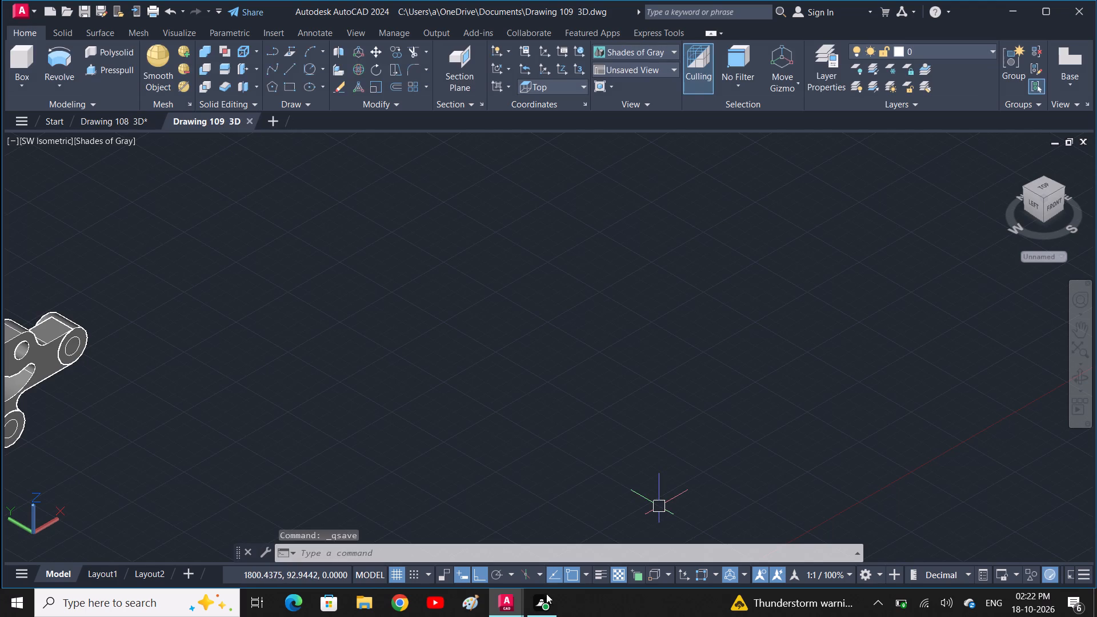